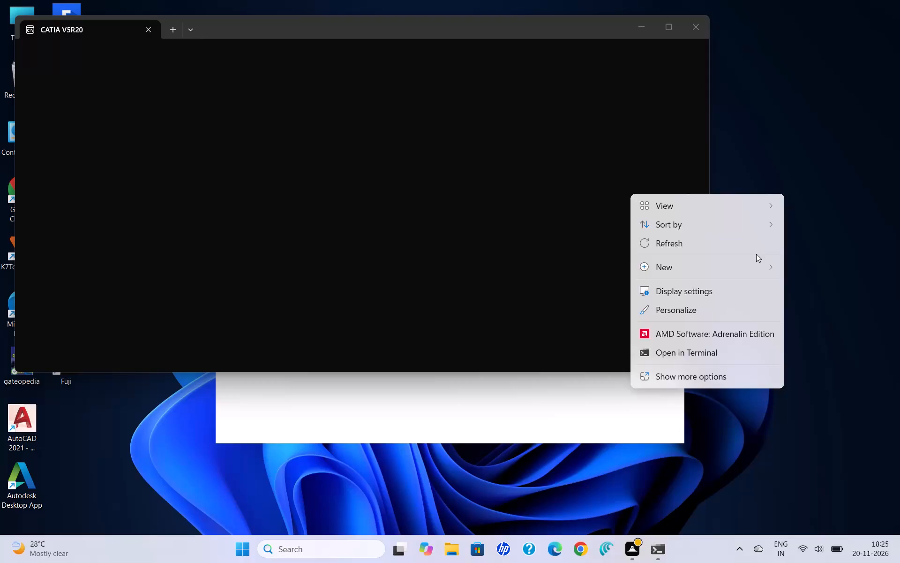
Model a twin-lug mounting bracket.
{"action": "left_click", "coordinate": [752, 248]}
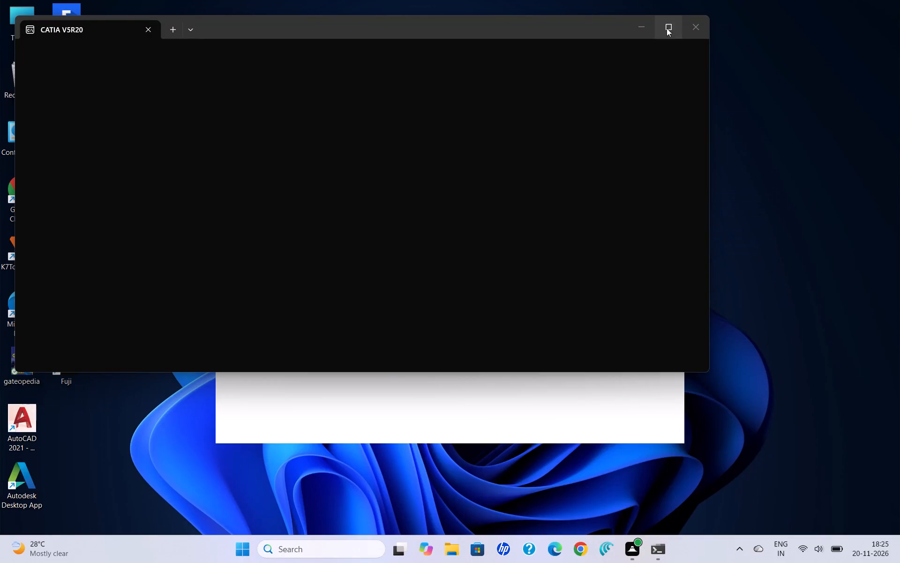
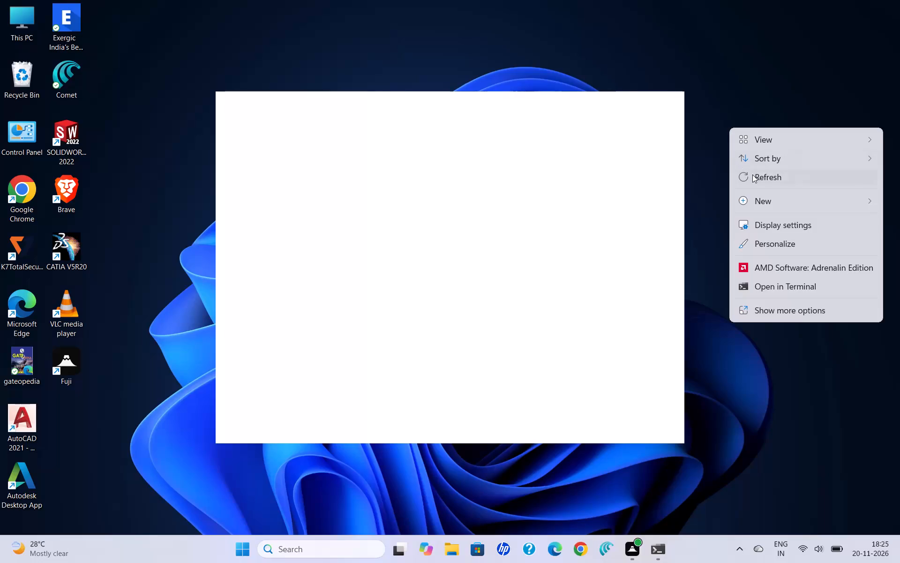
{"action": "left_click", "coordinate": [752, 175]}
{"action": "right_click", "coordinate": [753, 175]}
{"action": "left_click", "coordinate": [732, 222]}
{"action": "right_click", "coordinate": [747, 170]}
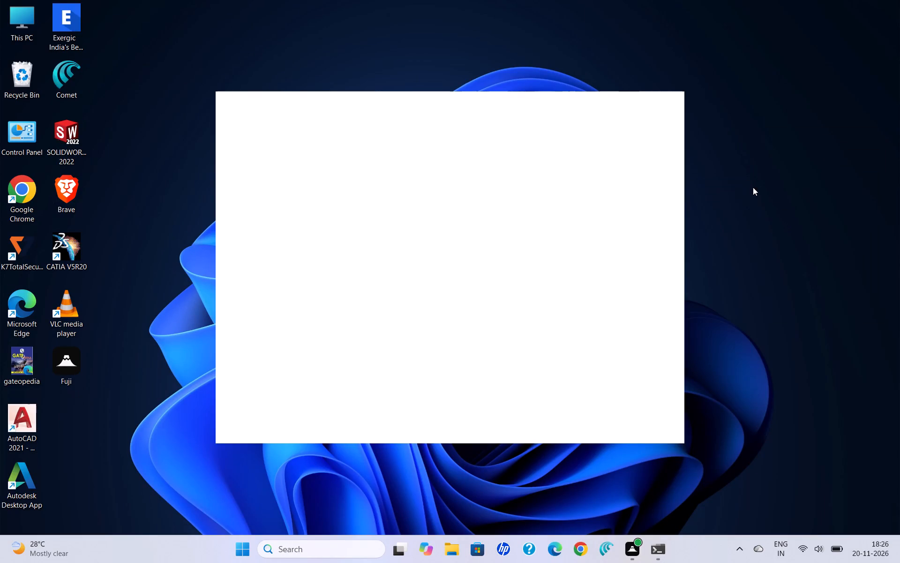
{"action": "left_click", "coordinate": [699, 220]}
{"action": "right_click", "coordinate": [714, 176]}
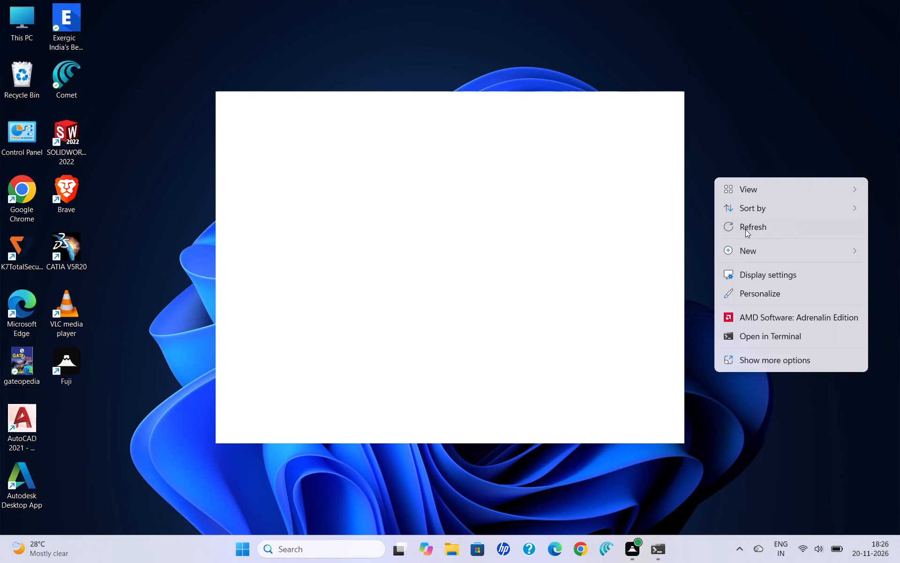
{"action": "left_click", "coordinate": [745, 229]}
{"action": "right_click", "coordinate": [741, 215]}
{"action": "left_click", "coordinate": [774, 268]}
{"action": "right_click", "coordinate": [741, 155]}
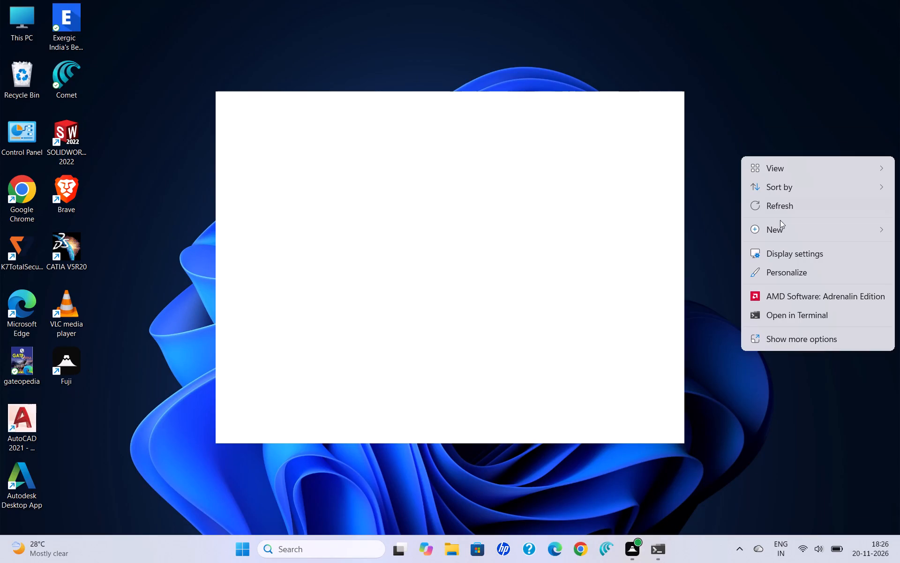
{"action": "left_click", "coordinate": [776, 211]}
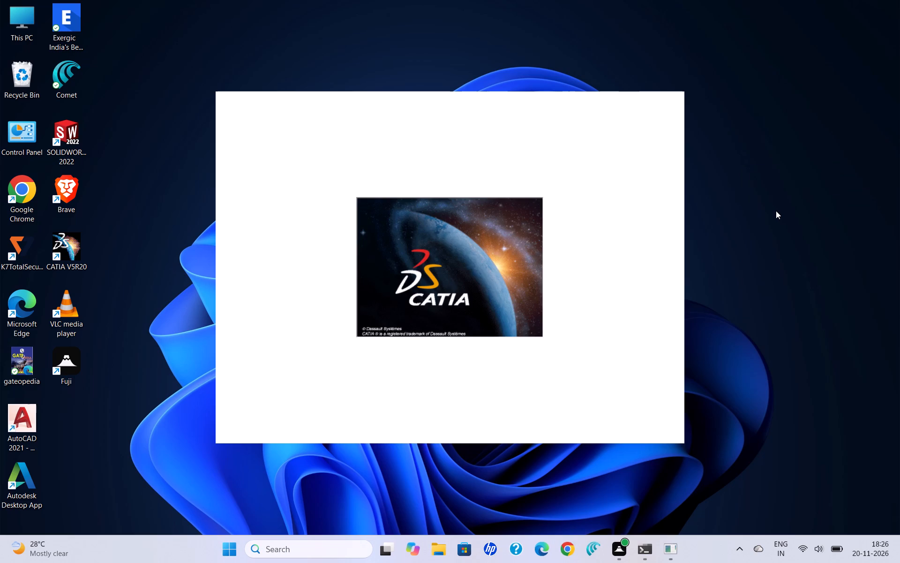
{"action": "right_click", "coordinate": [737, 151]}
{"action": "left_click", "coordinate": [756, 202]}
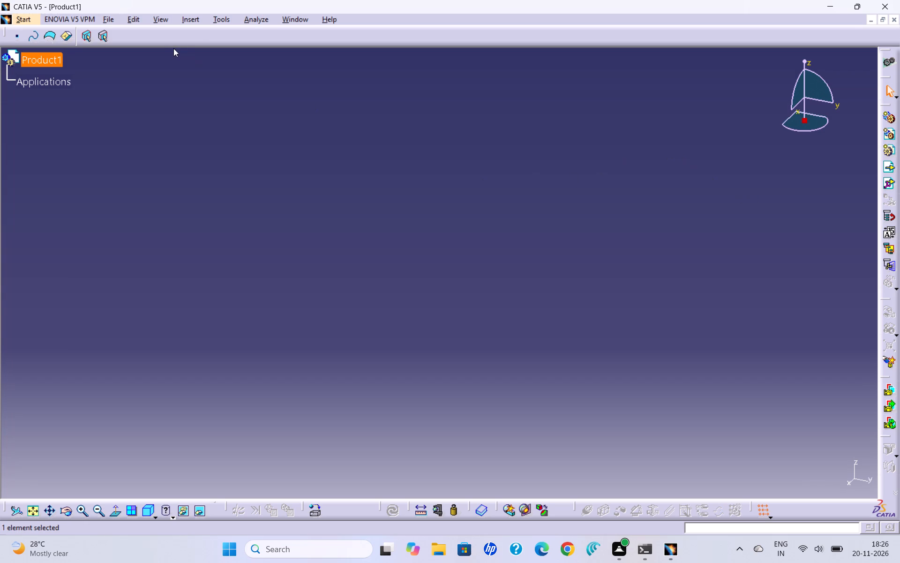
Close the empty Product1 document.
{"action": "left_click", "coordinate": [895, 23]}
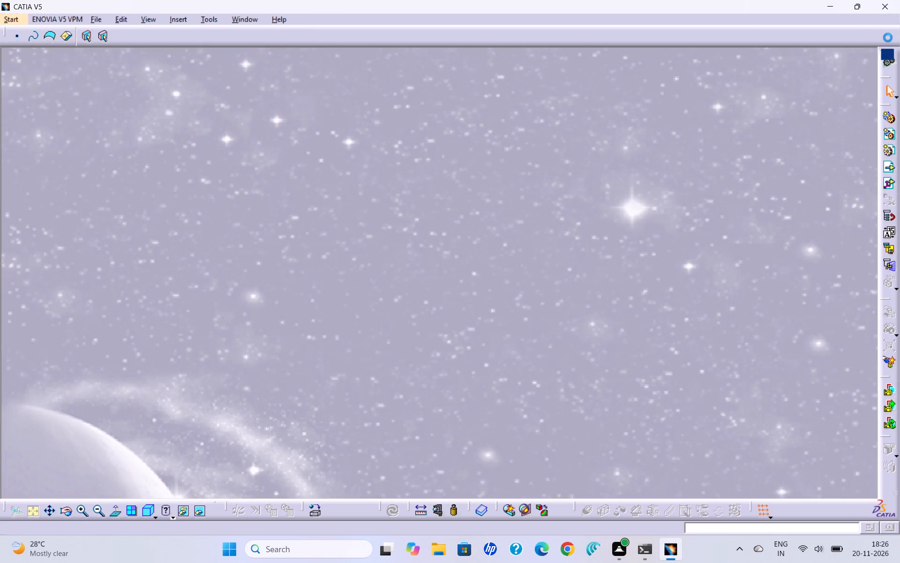
Create a new part named "bracket" with hybrid design enabled.
{"action": "left_click", "coordinate": [13, 13]}
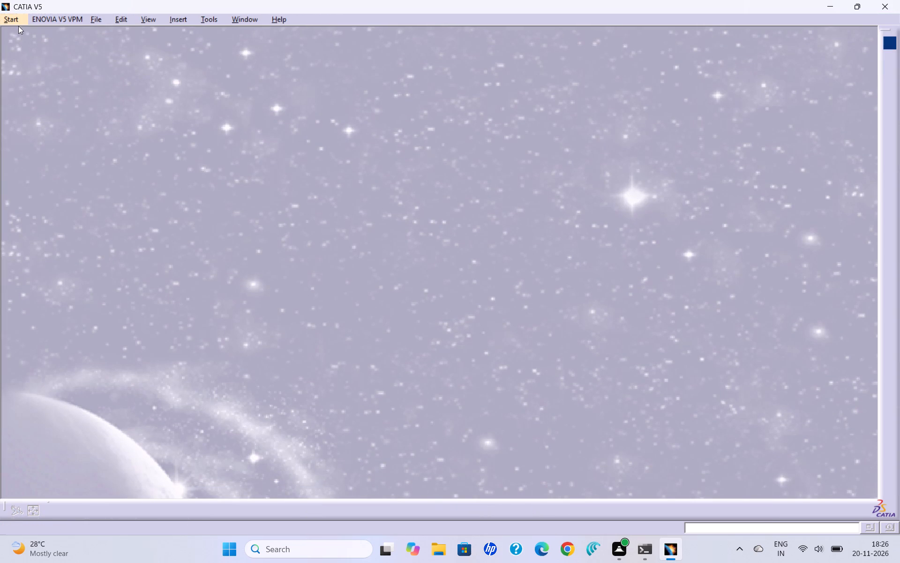
{"action": "left_click", "coordinate": [18, 20]}
{"action": "left_click", "coordinate": [223, 44]}
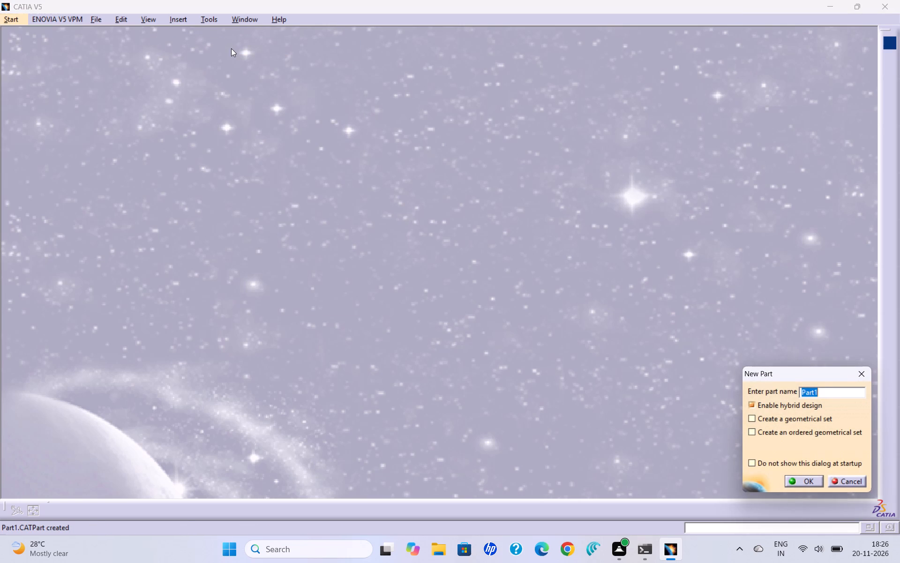
{"action": "type", "text": "bracket"}
{"action": "key", "text": "Return"}
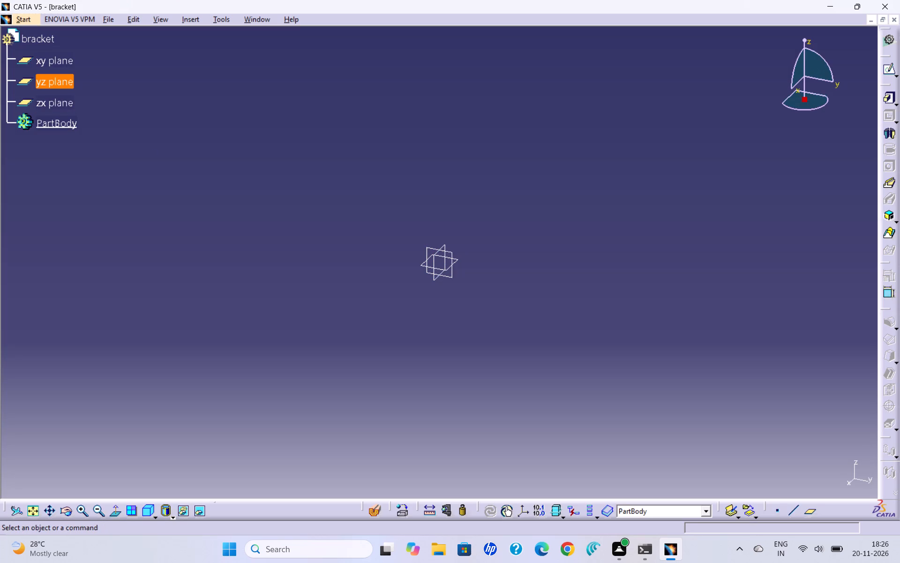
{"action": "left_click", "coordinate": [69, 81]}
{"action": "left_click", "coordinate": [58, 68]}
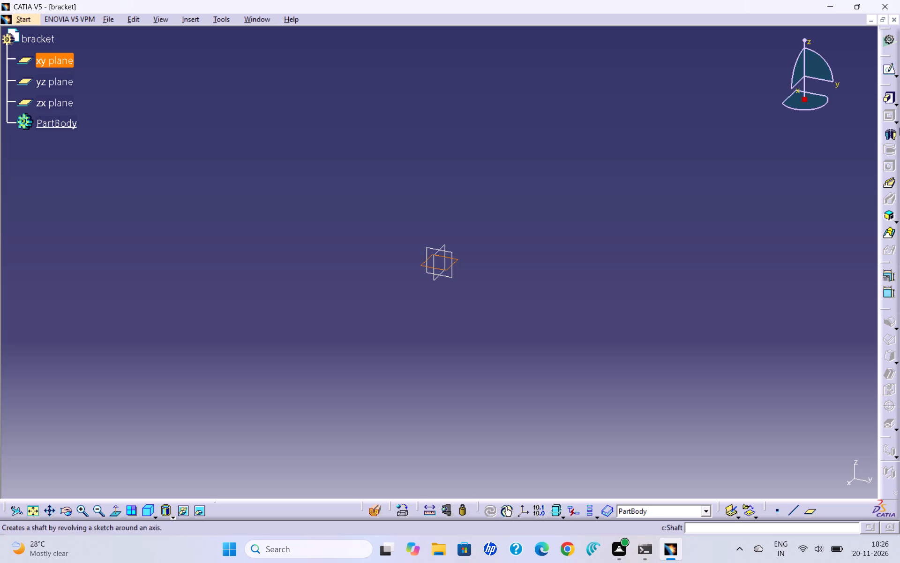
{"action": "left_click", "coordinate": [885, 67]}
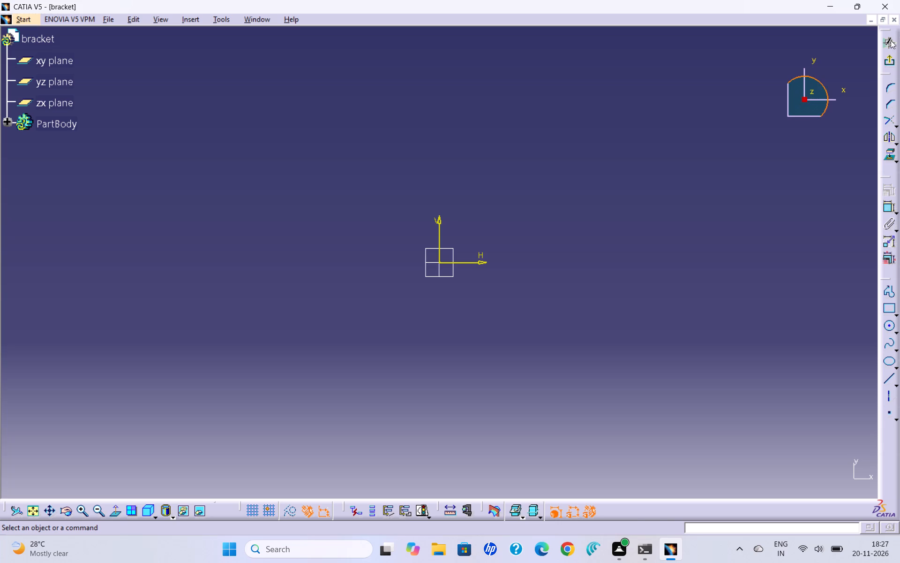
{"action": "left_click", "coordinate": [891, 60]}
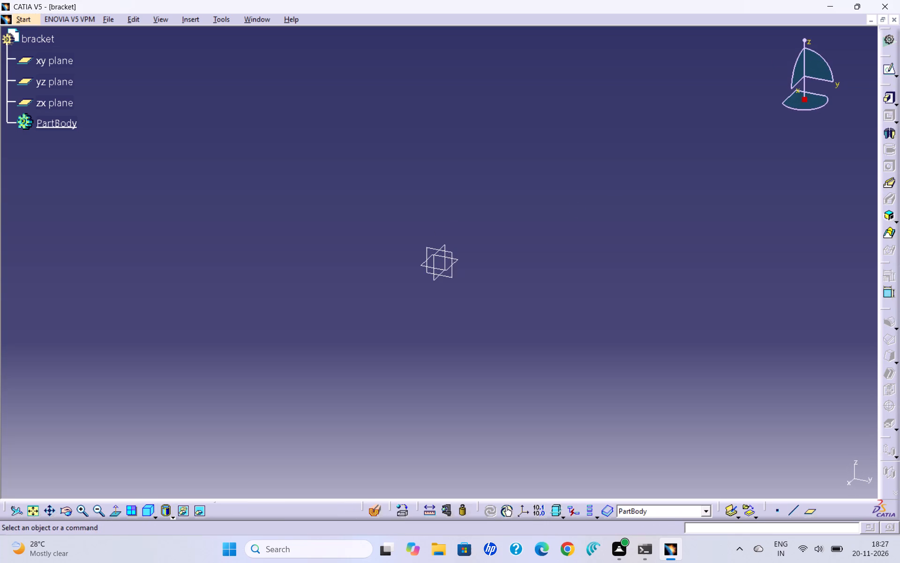
Open a sketch on the yz plane.
{"action": "left_click", "coordinate": [456, 259]}
{"action": "left_click", "coordinate": [452, 251]}
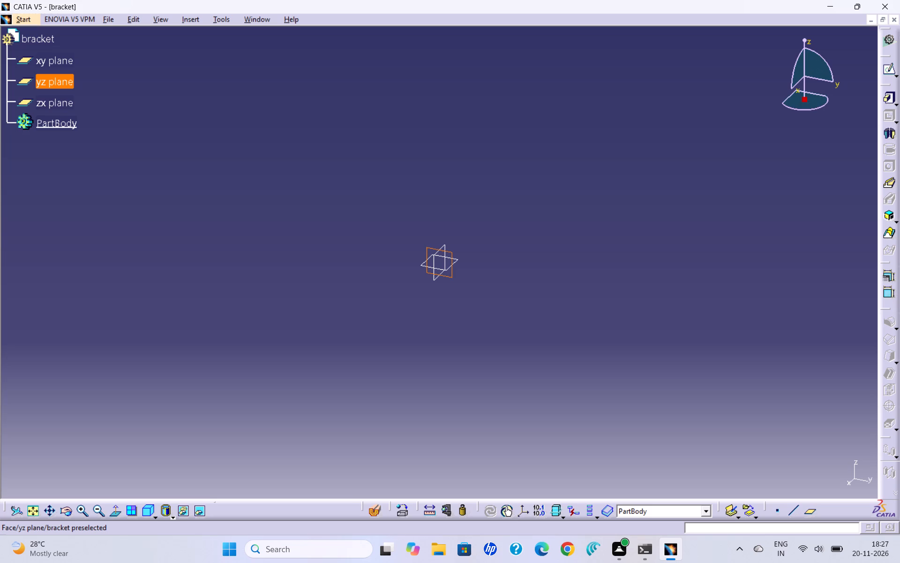
{"action": "left_click", "coordinate": [889, 67]}
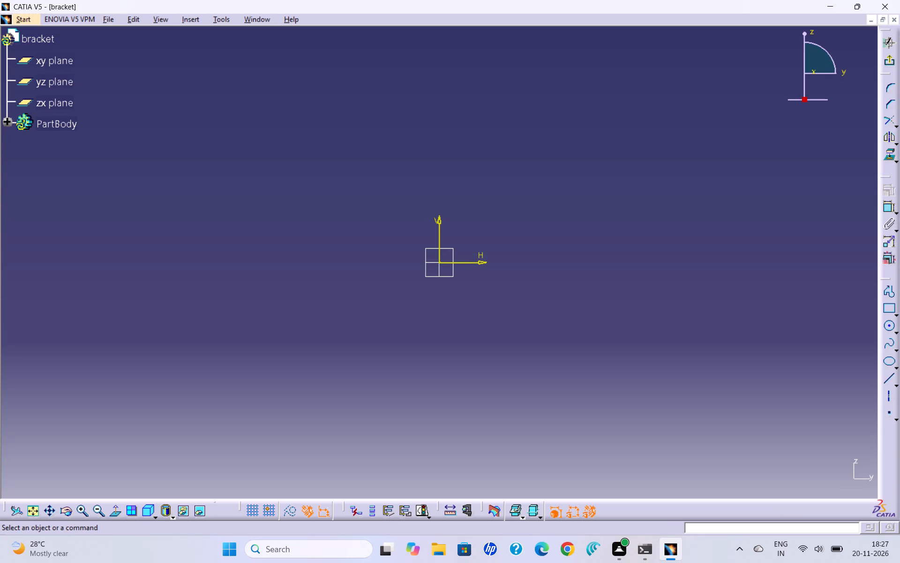
Draw an open bracket profile with two feet on the horizontal axis, a notch about 49 by 35 mm, and a sloped upright about 118 mm tall.
{"action": "left_click", "coordinate": [886, 293]}
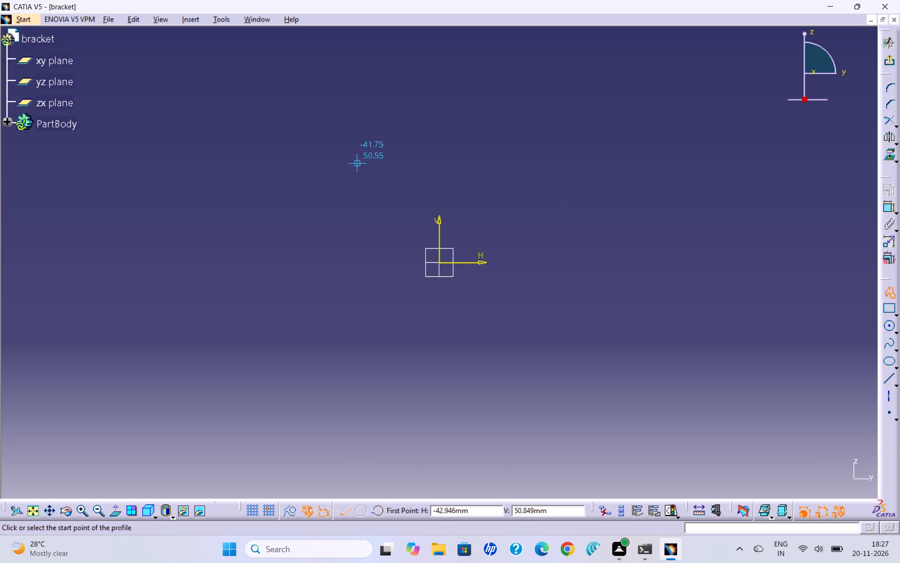
{"action": "left_click", "coordinate": [354, 160]}
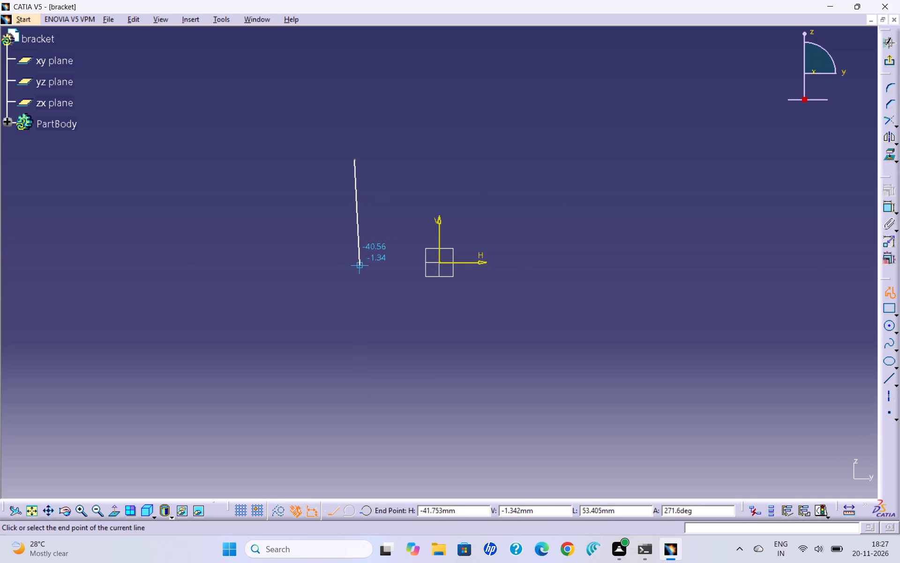
{"action": "left_click", "coordinate": [354, 260]}
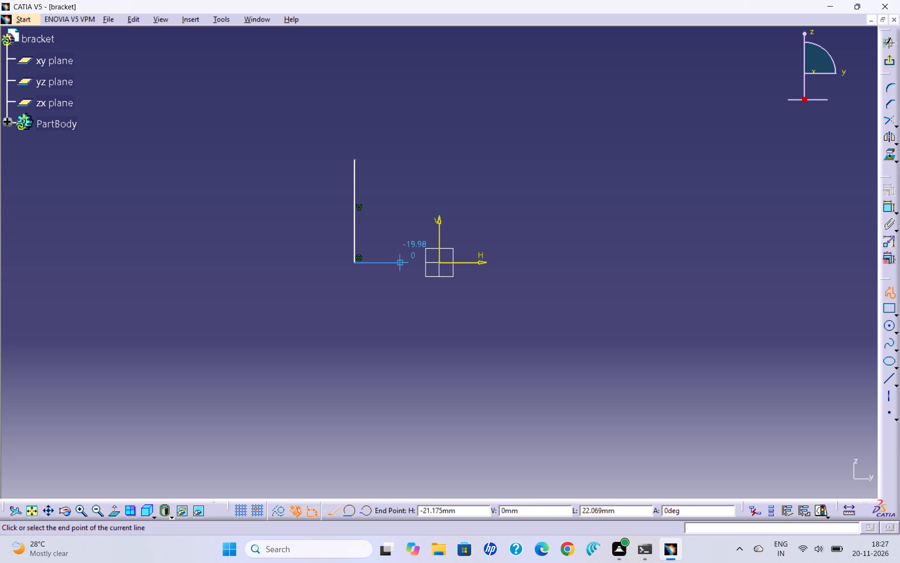
{"action": "left_click", "coordinate": [401, 263]}
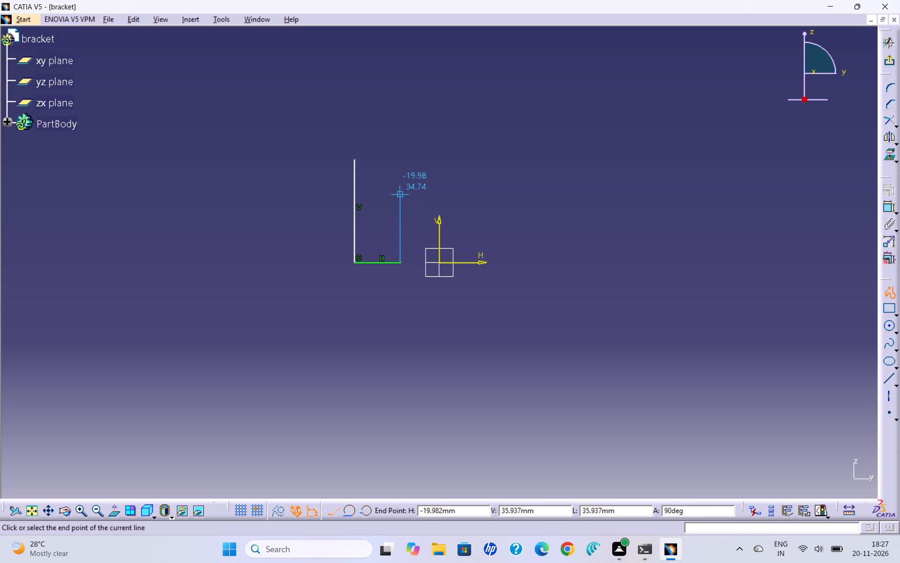
{"action": "left_click", "coordinate": [402, 194]}
{"action": "left_click", "coordinate": [495, 195]}
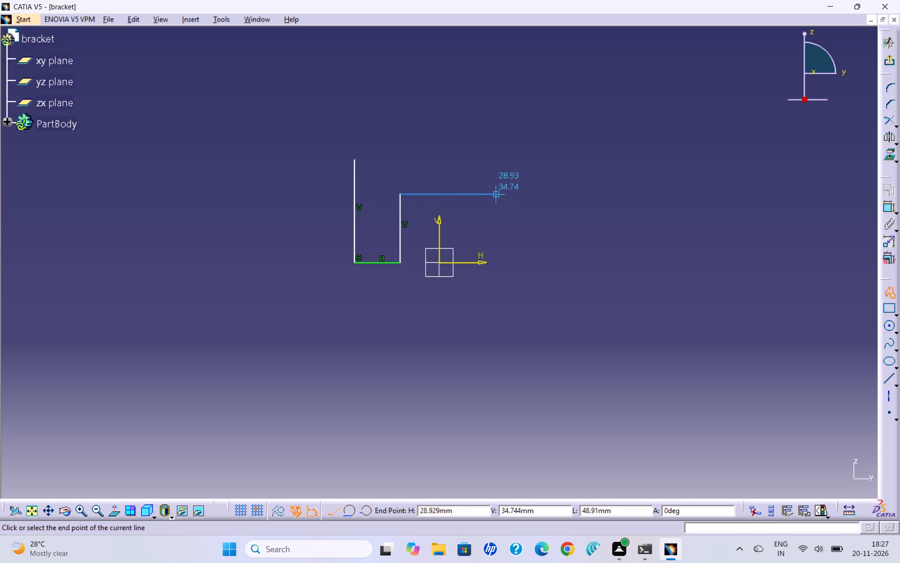
{"action": "left_click", "coordinate": [496, 261]}
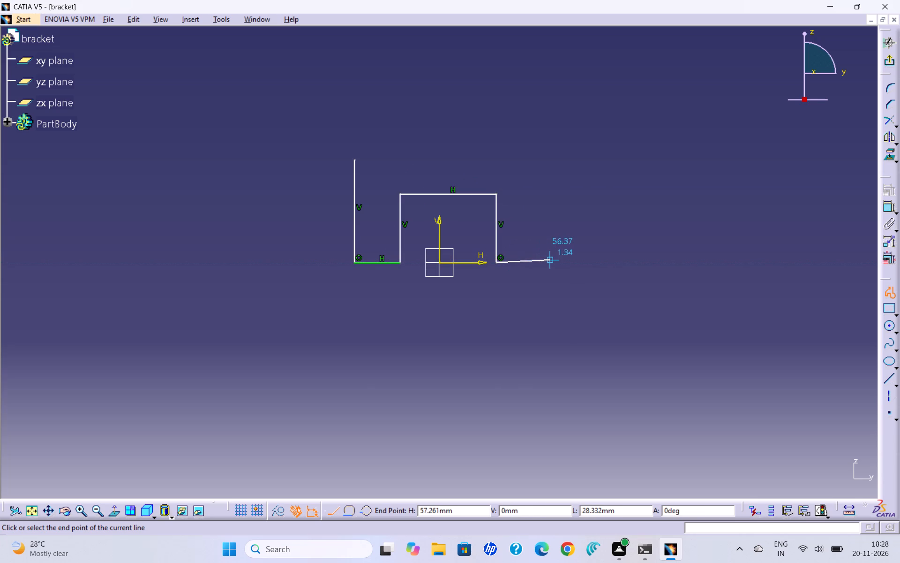
{"action": "left_click", "coordinate": [553, 262]}
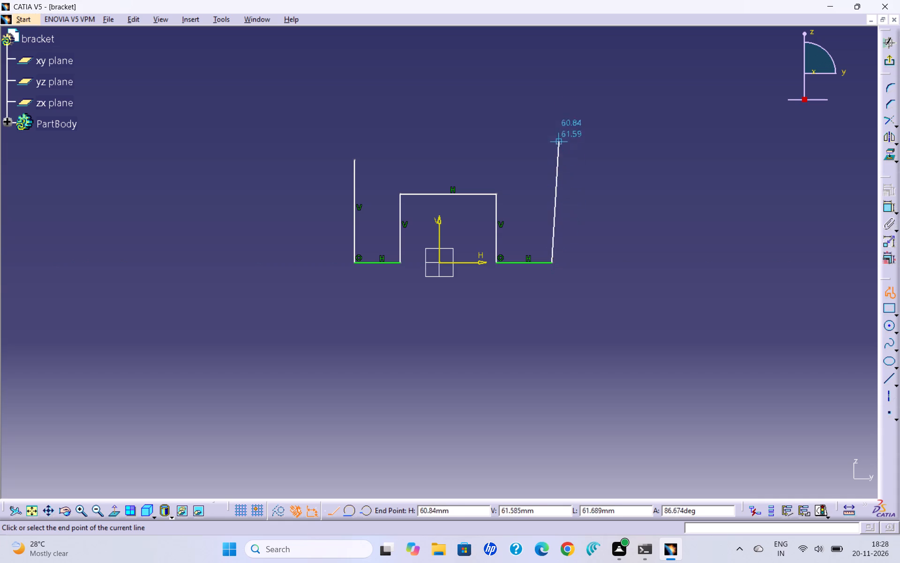
{"action": "left_click", "coordinate": [553, 31]}
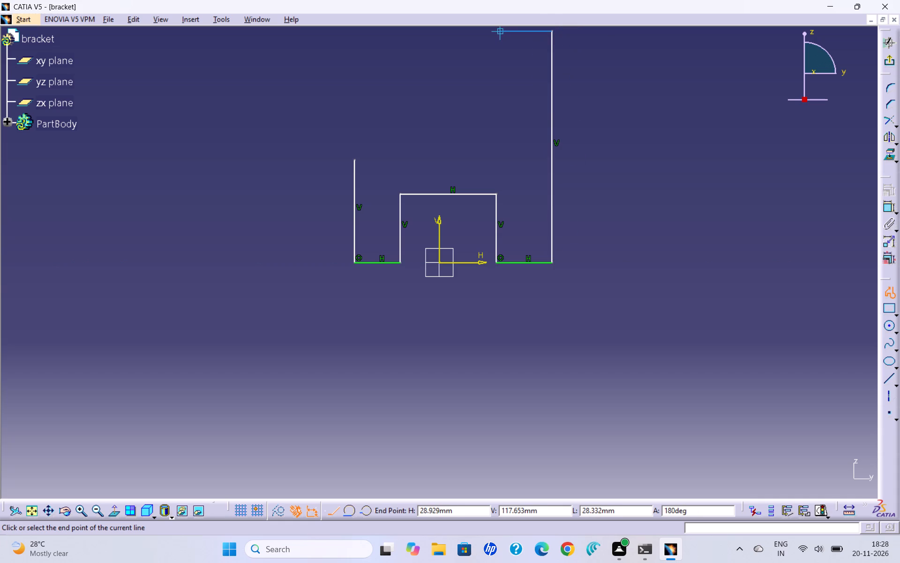
{"action": "left_click", "coordinate": [484, 32]}
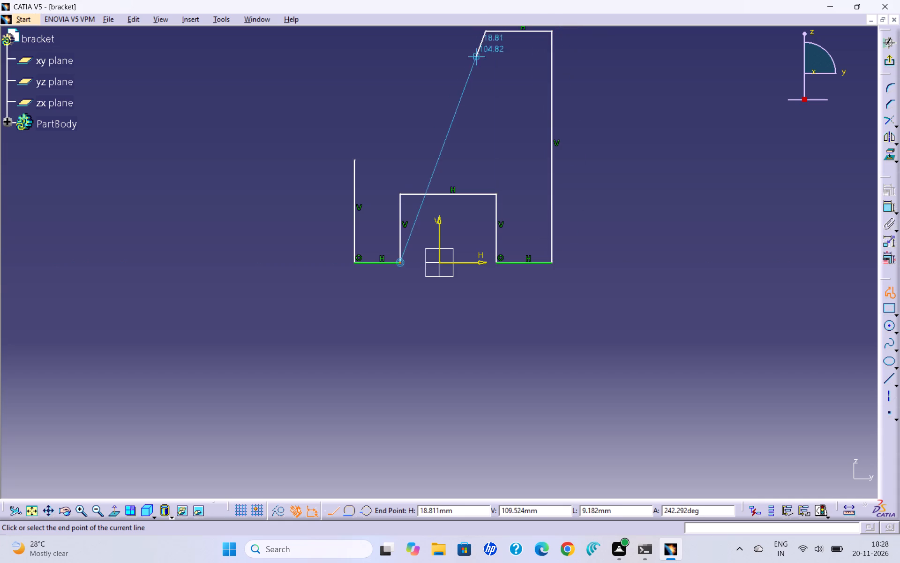
{"action": "left_click", "coordinate": [446, 127]}
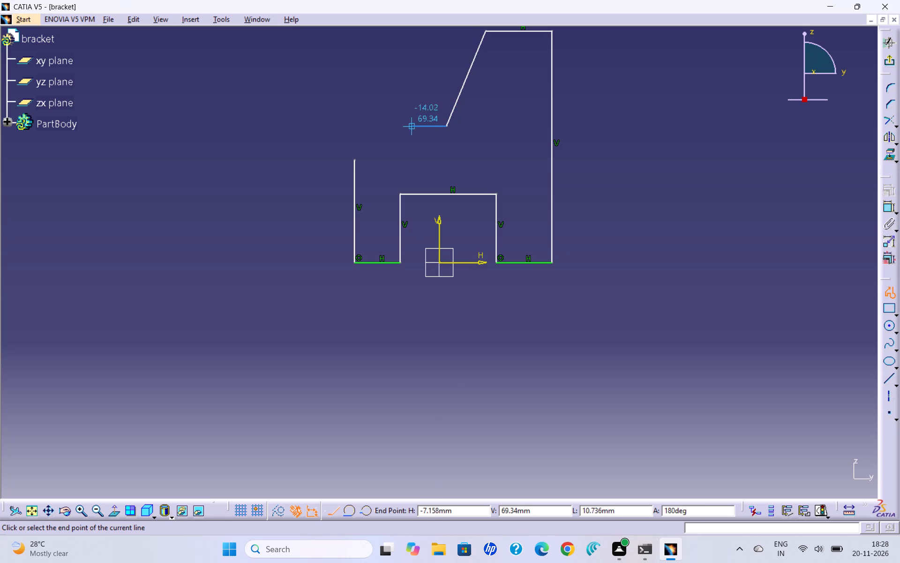
{"action": "left_click", "coordinate": [352, 127]}
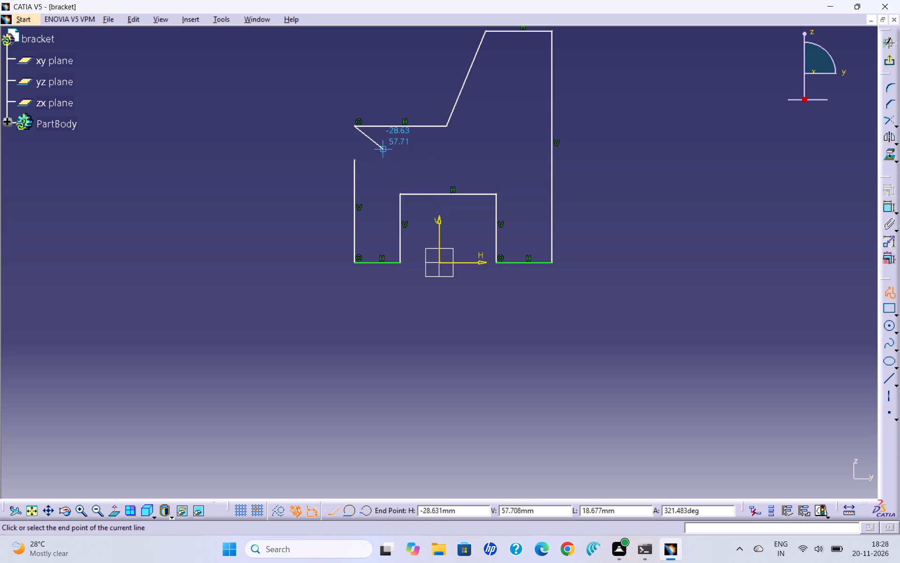
{"action": "left_click", "coordinate": [889, 291]}
{"action": "left_click", "coordinate": [757, 257]}
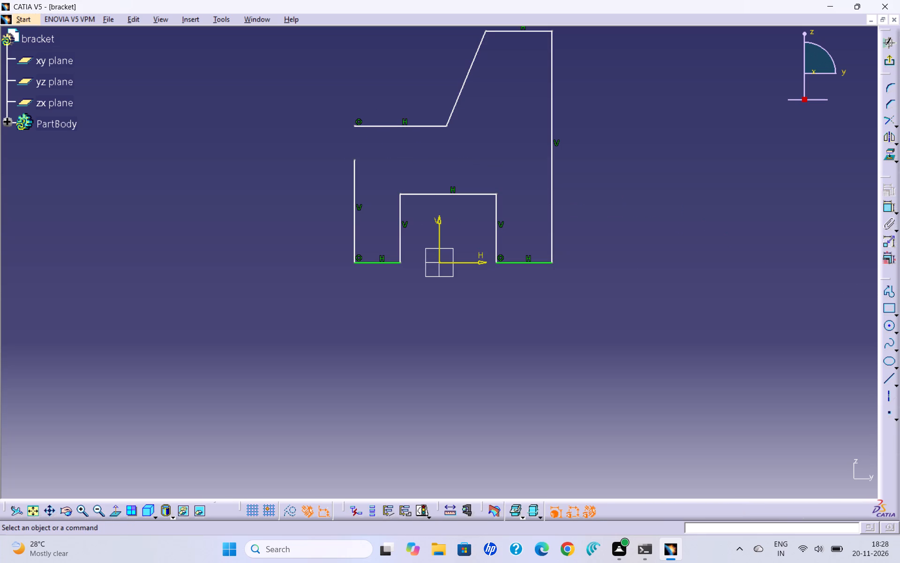
Close the profile by applying a Coincidence constraint between its two open end points.
{"action": "left_click", "coordinate": [355, 159]}
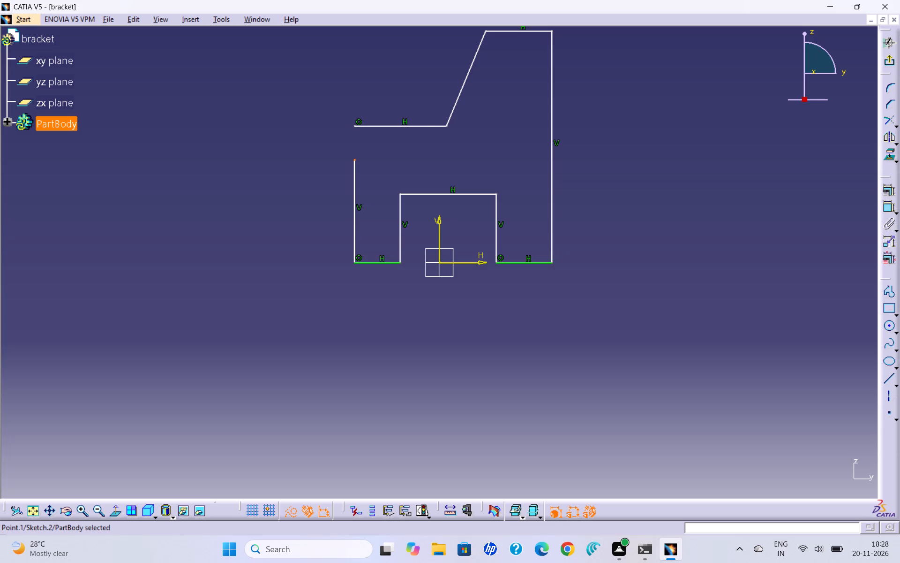
{"action": "left_click", "coordinate": [354, 127], "text": "ctrl"}
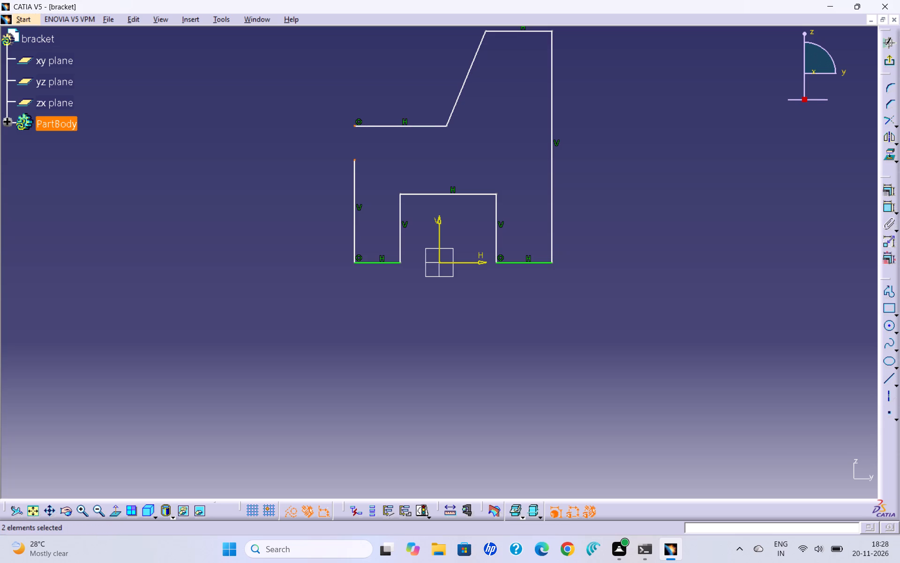
{"action": "left_click", "coordinate": [887, 189]}
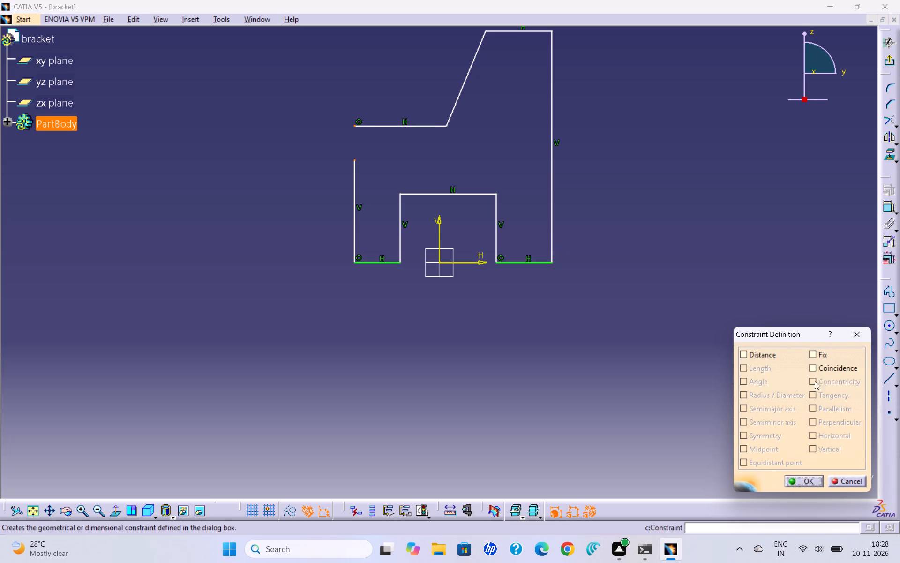
{"action": "left_click", "coordinate": [813, 364]}
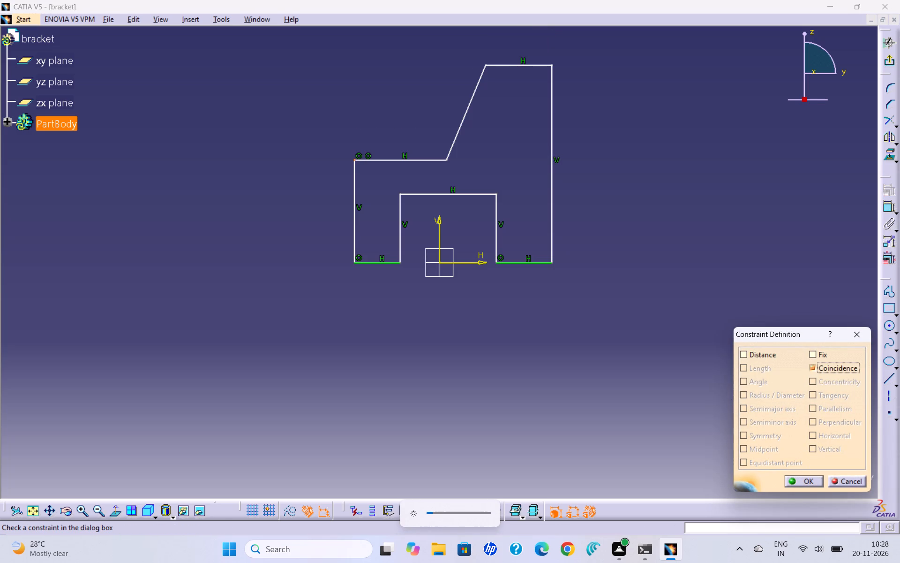
{"action": "left_click", "coordinate": [807, 486]}
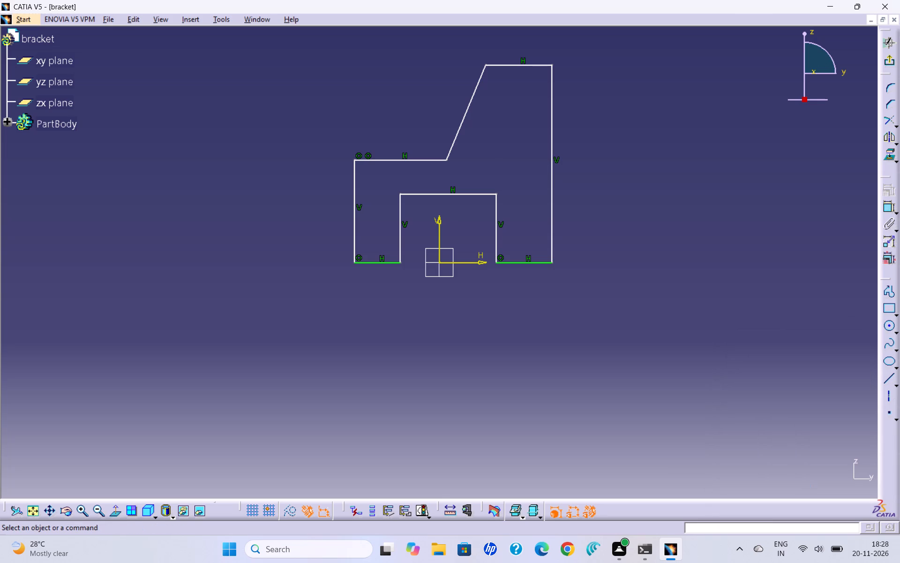
Dimension the width of the notch between the two feet and set it to 26 mm.
{"action": "left_click", "coordinate": [888, 206]}
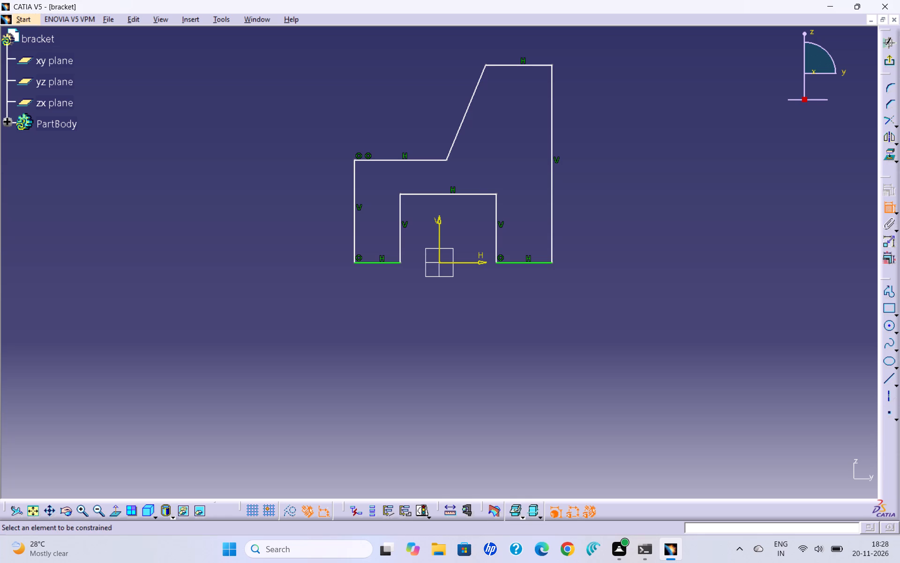
{"action": "left_click", "coordinate": [457, 196]}
{"action": "left_click", "coordinate": [466, 304]}
{"action": "double_click", "coordinate": [466, 300]}
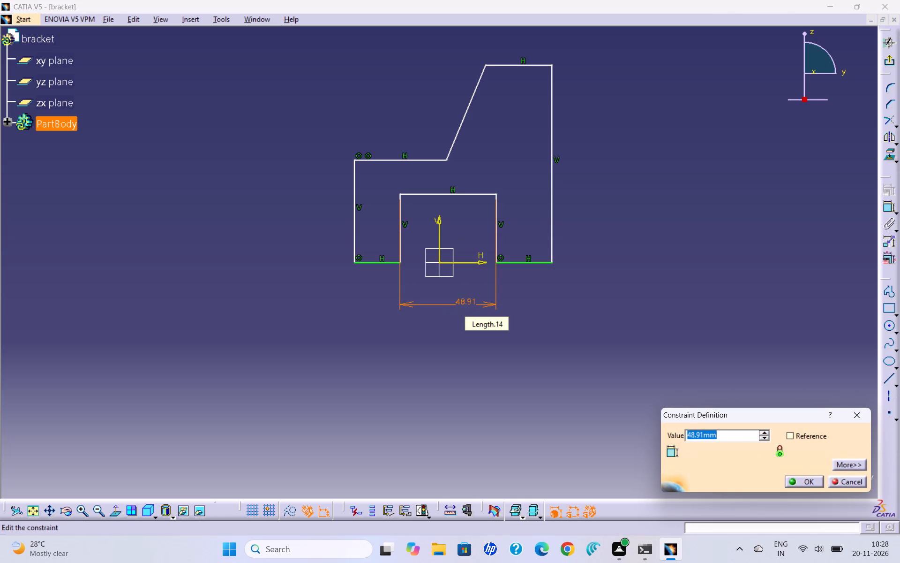
{"action": "type", "text": "26"}
{"action": "key", "text": "Return"}
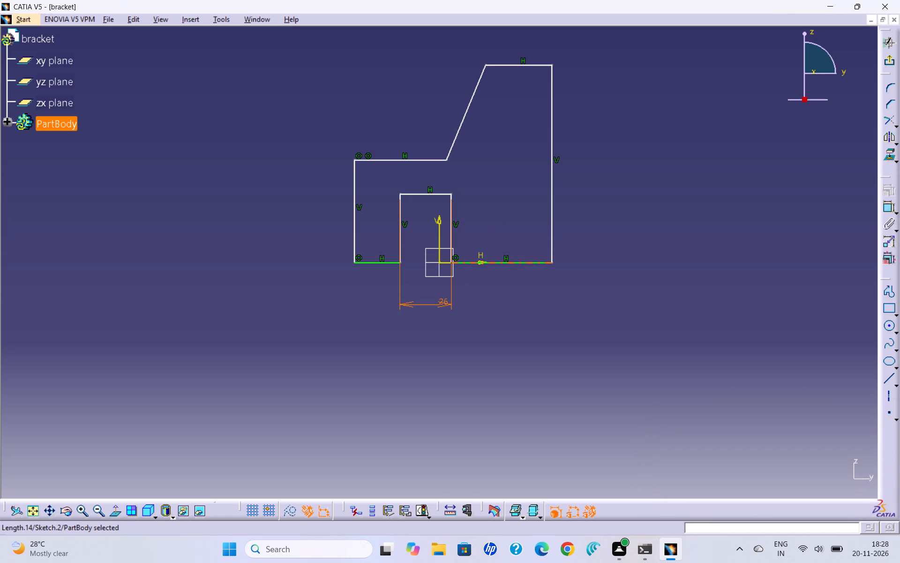
{"action": "left_click", "coordinate": [517, 264]}
{"action": "left_click", "coordinate": [635, 262]}
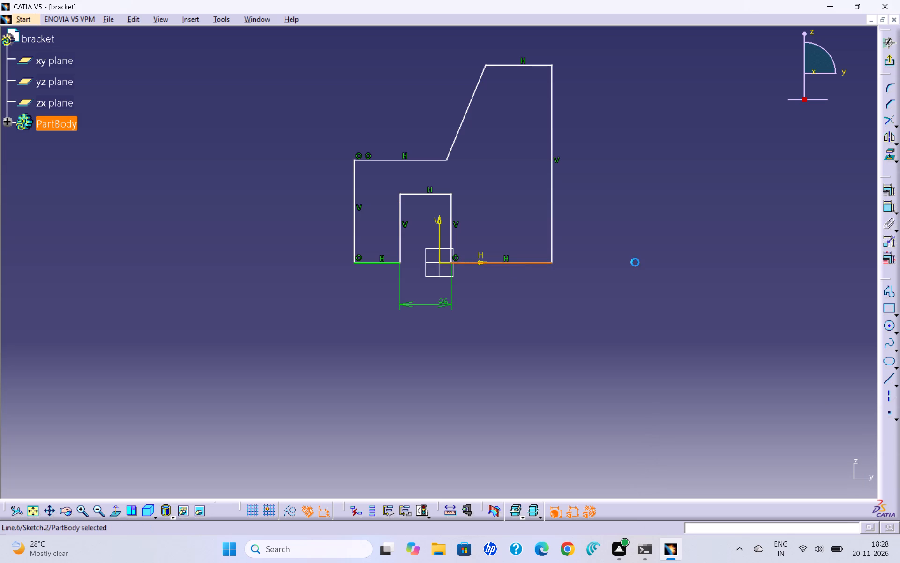
Apply a Symmetry constraint to the profile's two outer vertical edges about the vertical axis.
{"action": "left_click", "coordinate": [353, 207], "text": "ctrl"}
{"action": "left_click", "coordinate": [550, 210], "text": "ctrl"}
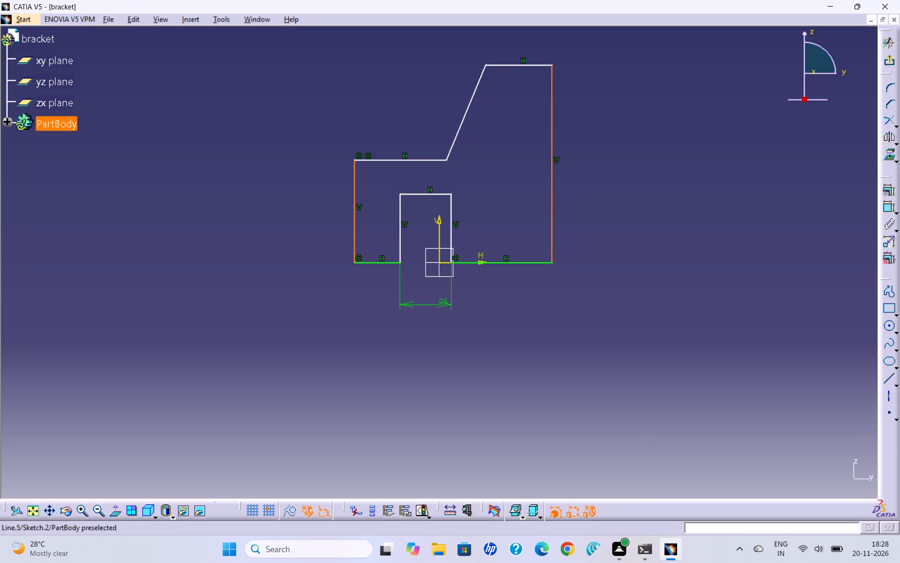
{"action": "left_click", "coordinate": [440, 224], "text": "ctrl"}
{"action": "left_click", "coordinate": [887, 193]}
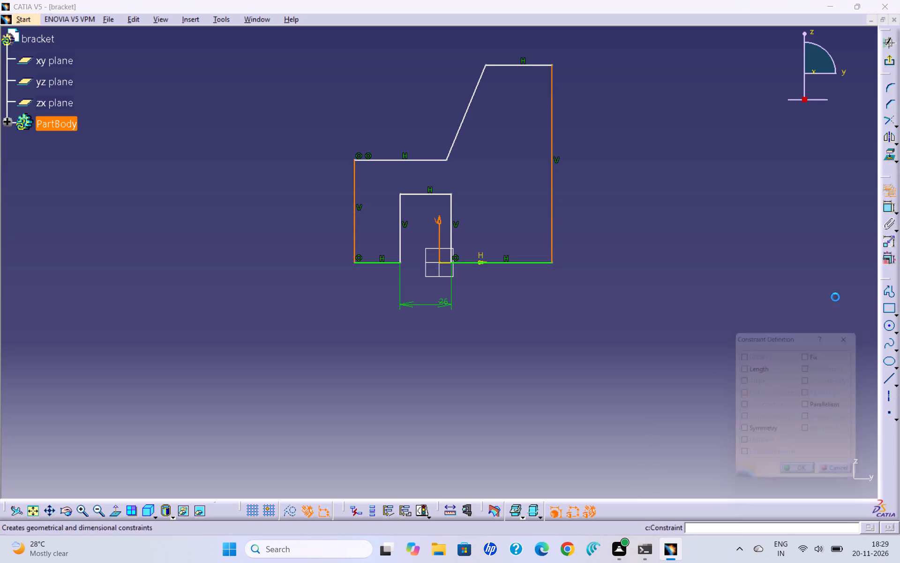
{"action": "left_click", "coordinate": [766, 433]}
{"action": "left_click", "coordinate": [801, 483]}
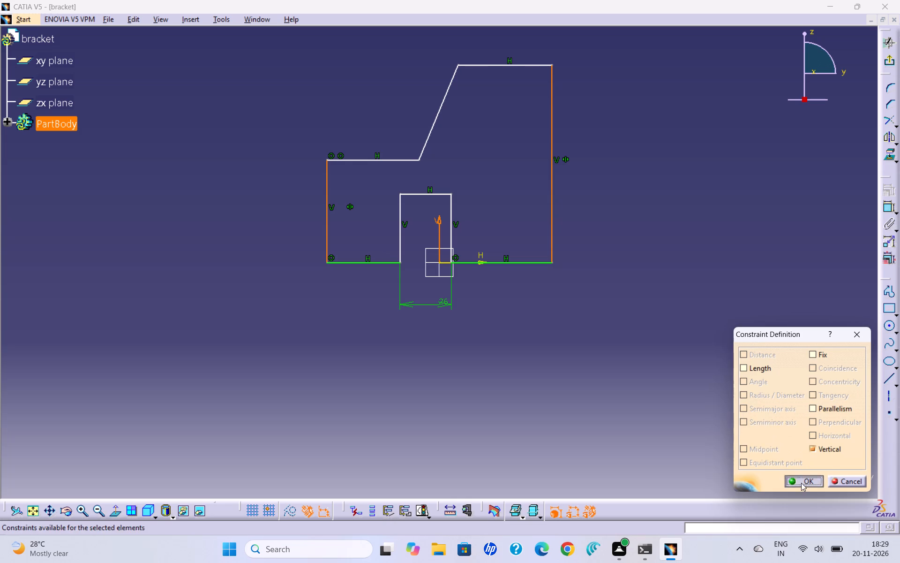
Dimension the bottom edge of the foot beneath the tall upright and set its length to 20 mm.
{"action": "left_click", "coordinate": [887, 206]}
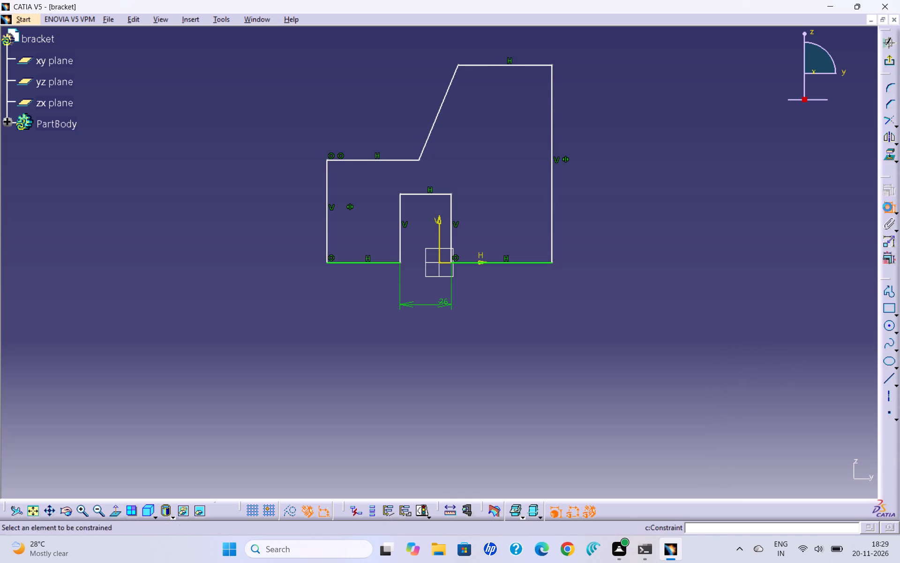
{"action": "left_click", "coordinate": [522, 262]}
{"action": "left_click", "coordinate": [517, 296]}
{"action": "double_click", "coordinate": [517, 293]}
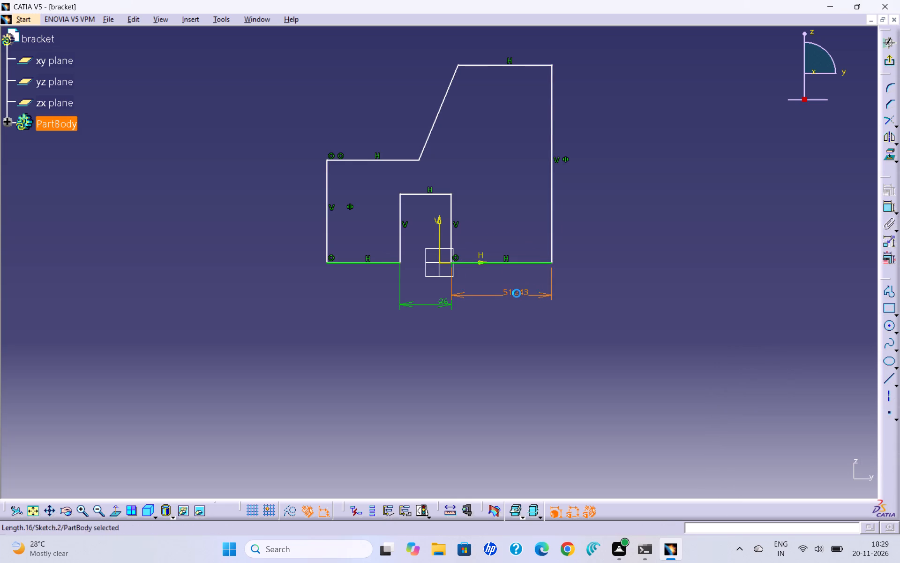
{"action": "key", "text": "2"}
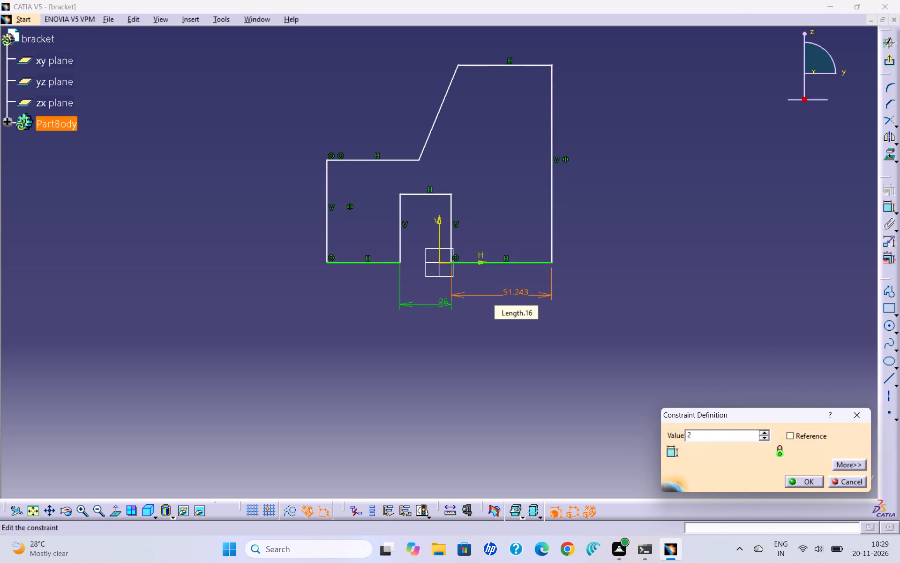
{"action": "key", "text": "0"}
{"action": "key", "text": "Return"}
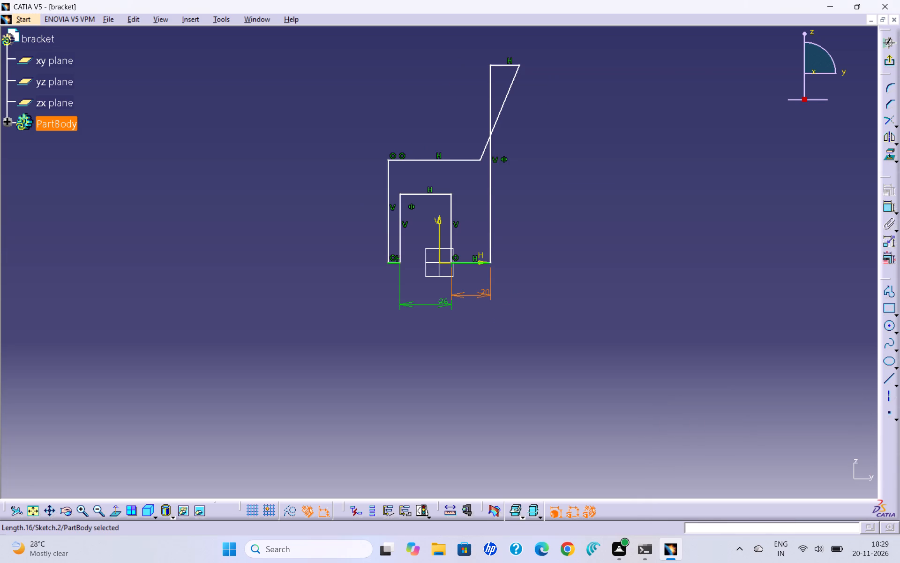
Dimension the bottom edge of the foot beneath the lower ledge and set its length to 20 mm.
{"action": "left_click", "coordinate": [393, 262]}
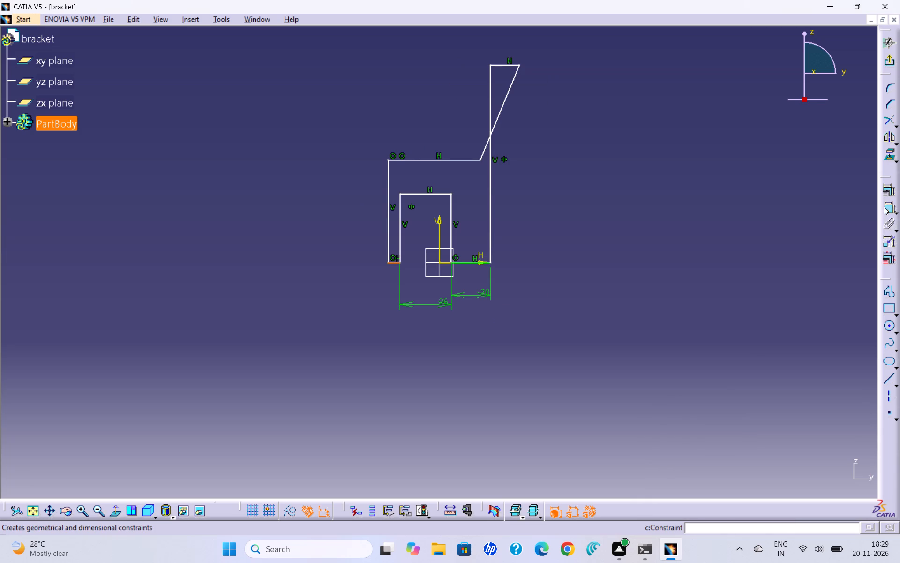
{"action": "left_click", "coordinate": [884, 206]}
{"action": "triple_click", "coordinate": [347, 299]}
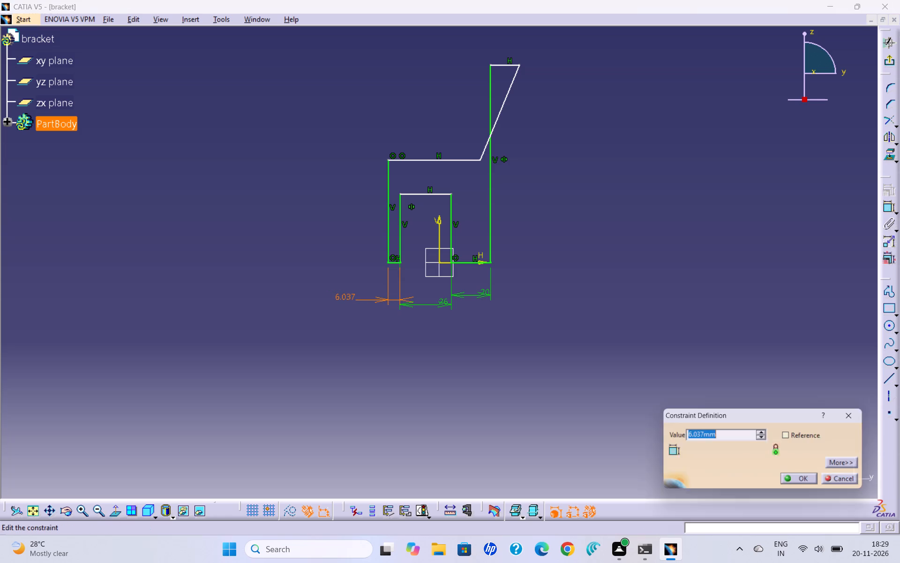
{"action": "type", "text": "20"}
{"action": "key", "text": "Return"}
{"action": "left_click", "coordinate": [696, 188]}
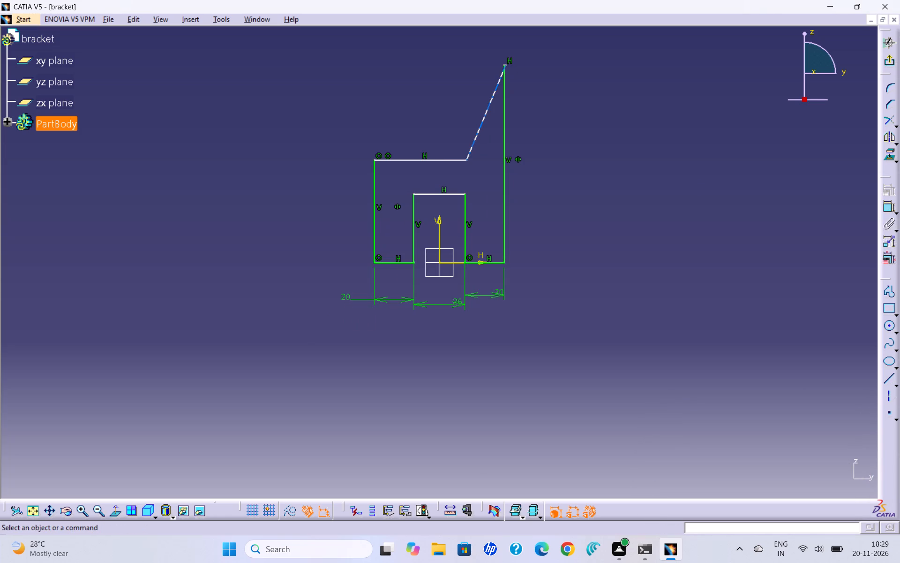
Move the sloped edge away from the upright's outer vertical edge, leaving a top edge about 18 mm long.
{"action": "left_click_drag", "start_coordinate": [495, 90], "coordinate": [458, 90]}
{"action": "left_click", "coordinate": [586, 96]}
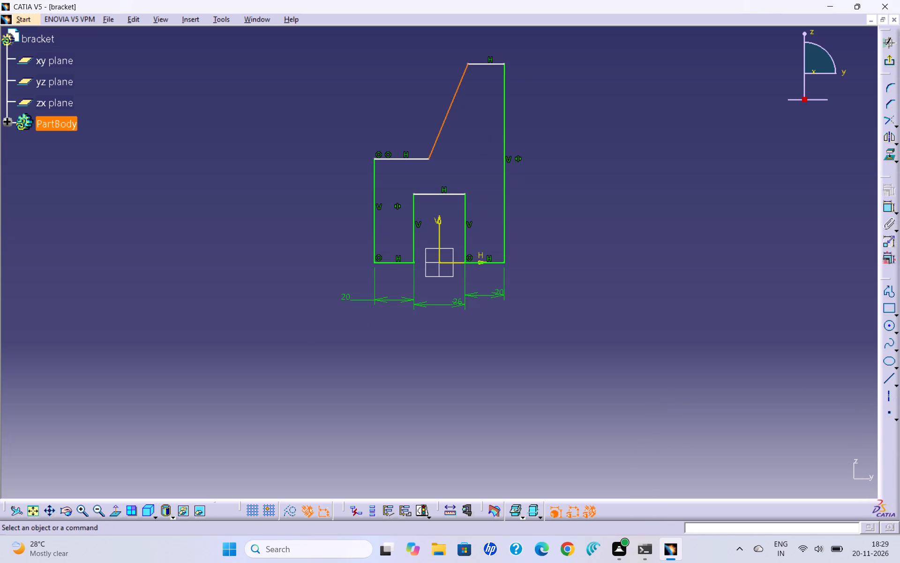
Reposition the notch's 26 mm dimension and the adjacent 20 mm foot dimension to centre their values.
{"action": "left_click_drag", "start_coordinate": [456, 301], "coordinate": [436, 298]}
{"action": "left_click", "coordinate": [589, 320]}
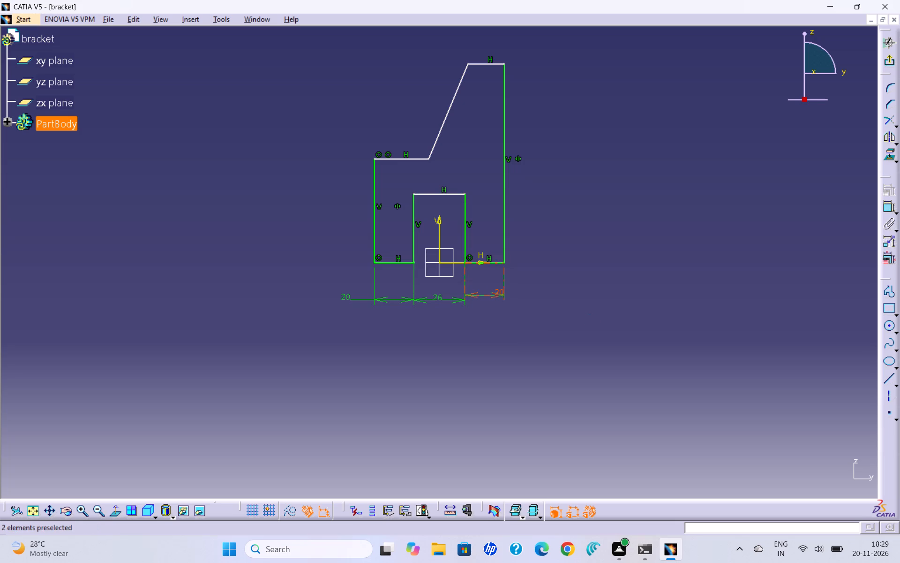
{"action": "left_click_drag", "start_coordinate": [497, 289], "coordinate": [486, 290]}
{"action": "left_click", "coordinate": [566, 294]}
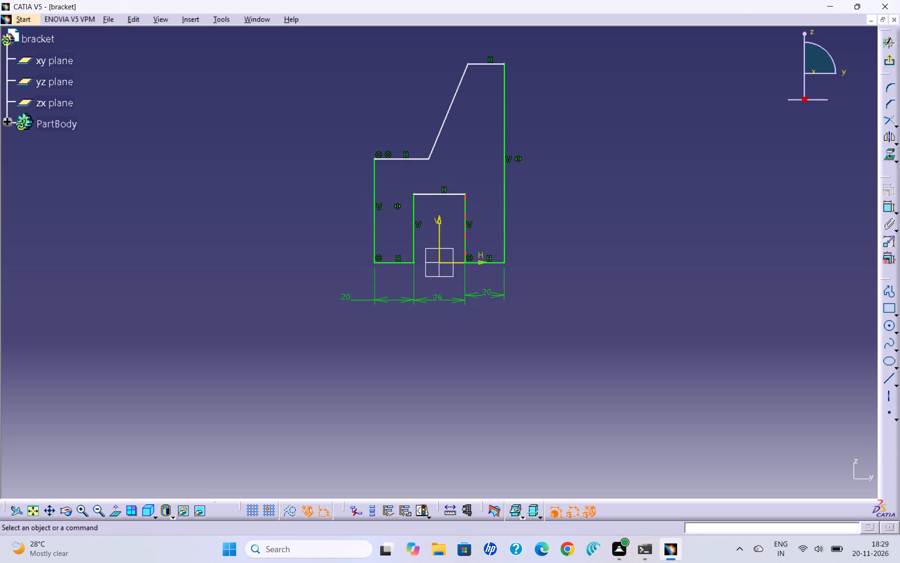
Dimension the notch's vertical edge on the upright side and set its height to 24.5 mm.
{"action": "left_click", "coordinate": [891, 210]}
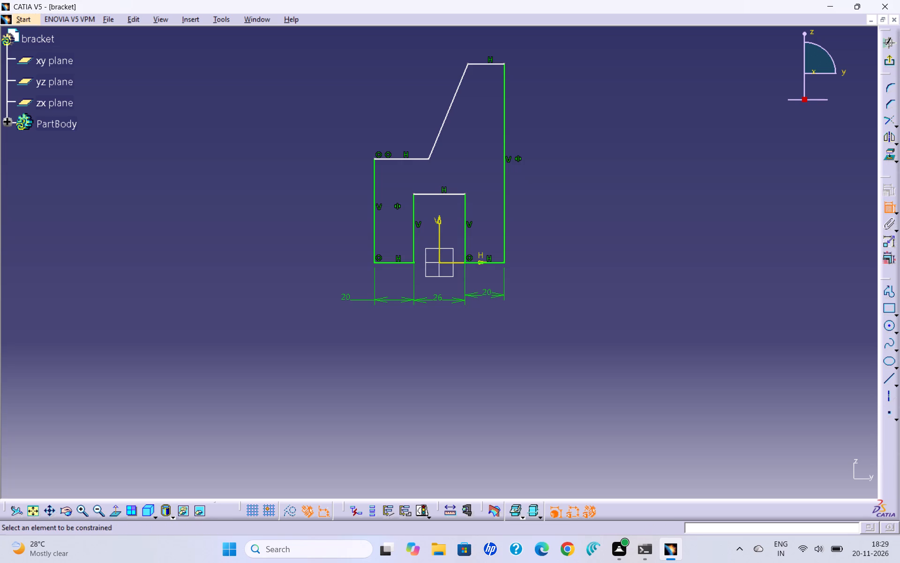
{"action": "left_click", "coordinate": [465, 218]}
{"action": "triple_click", "coordinate": [535, 219]}
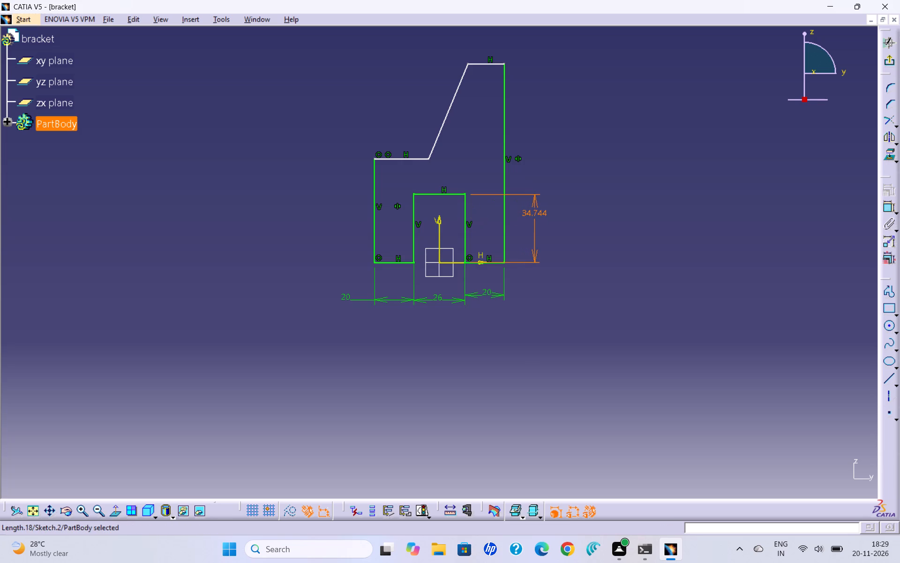
{"action": "double_click", "coordinate": [541, 213]}
{"action": "type", "text": "24"}
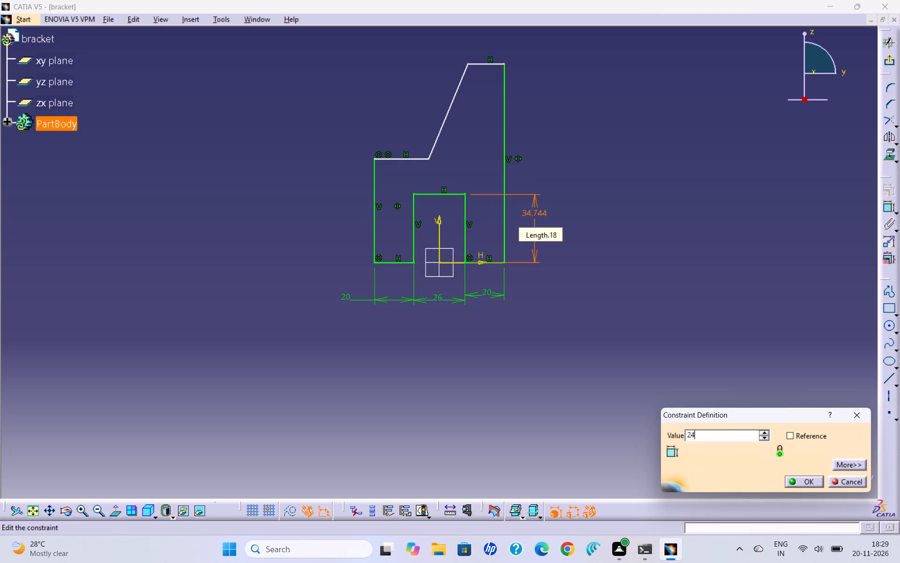
{"action": "key", "text": "period"}
{"action": "key", "text": "5"}
{"action": "key", "text": "Return"}
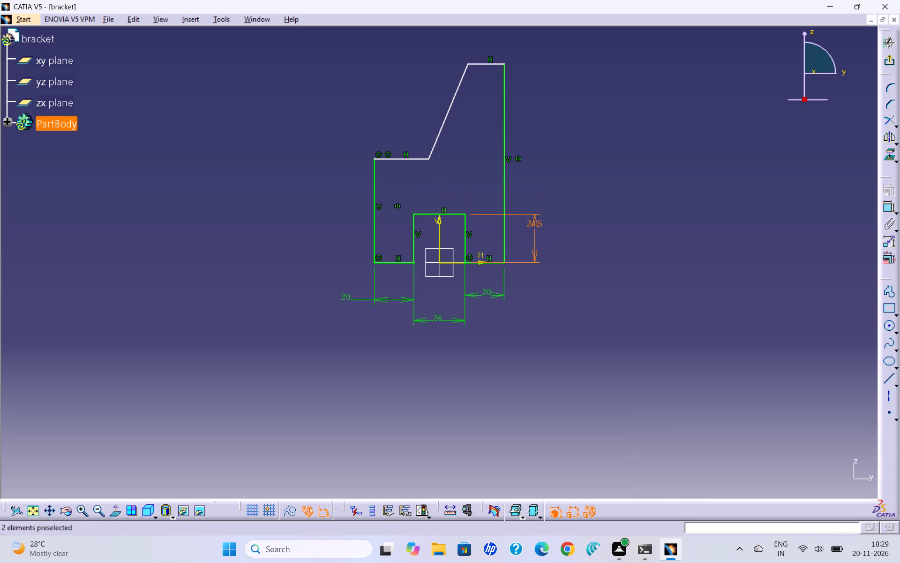
{"action": "left_click", "coordinate": [623, 280]}
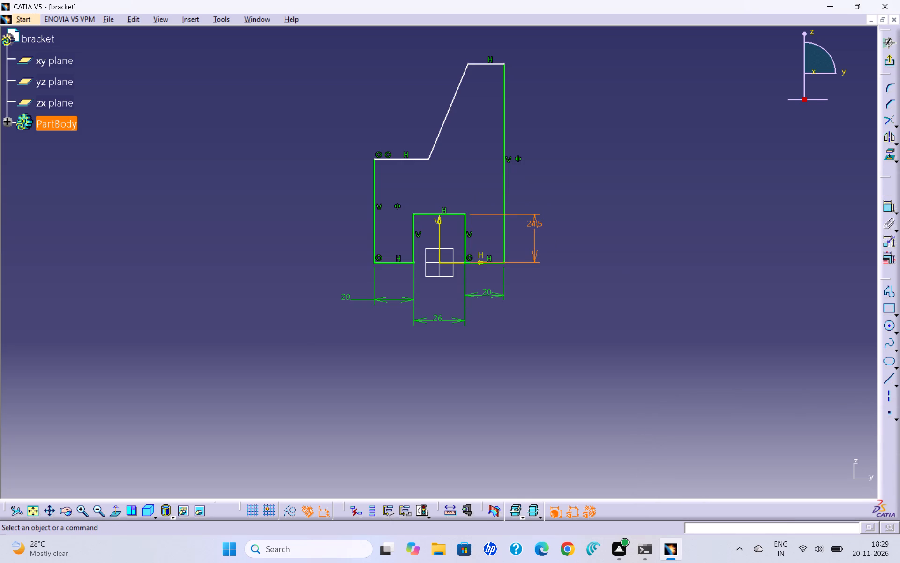
Dimension the upright's outer vertical edge and set the overall height to 90 mm.
{"action": "left_click", "coordinate": [889, 213]}
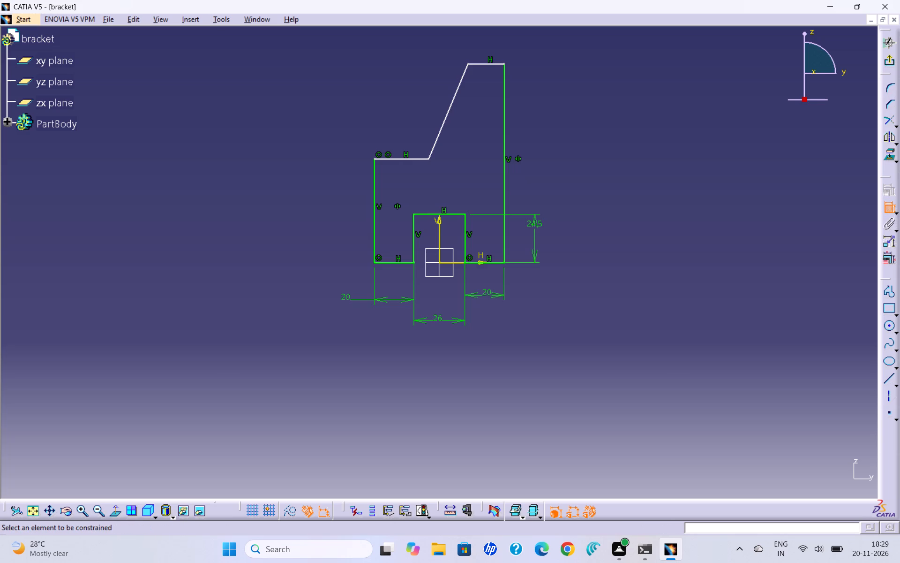
{"action": "left_click", "coordinate": [504, 144]}
{"action": "left_click", "coordinate": [554, 145]}
{"action": "double_click", "coordinate": [559, 143]}
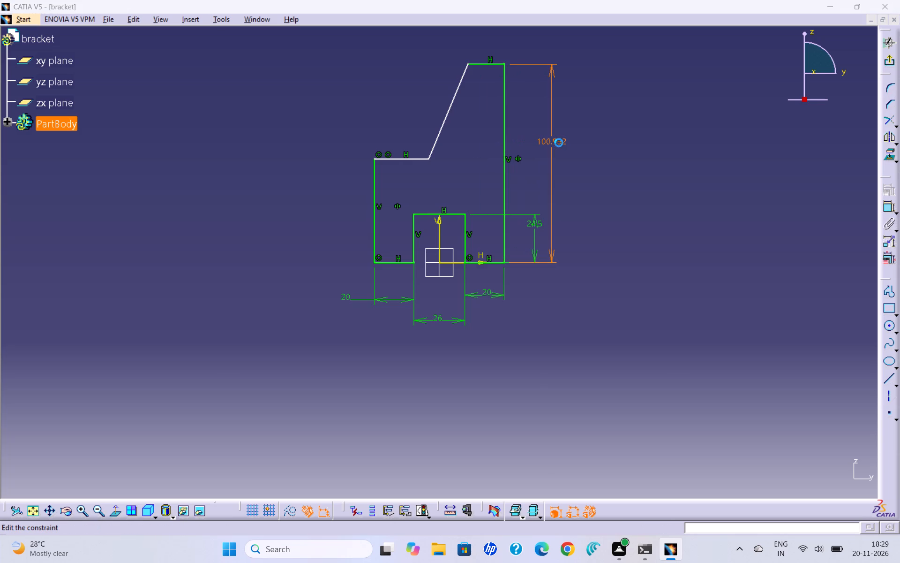
{"action": "type", "text": "90"}
{"action": "key", "text": "Return"}
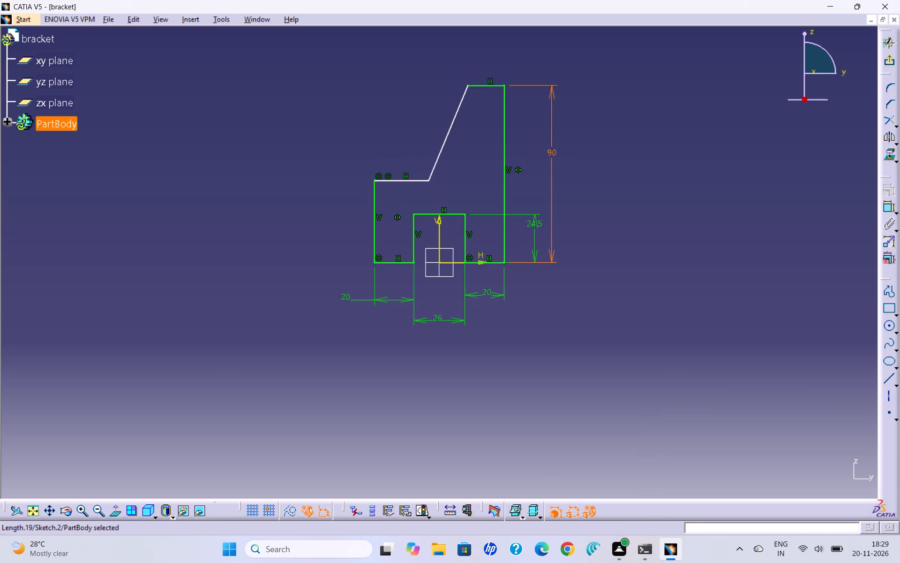
Dimension the horizontal ledge at the foot of the slope and set its length to 30 mm.
{"action": "left_click", "coordinate": [889, 208]}
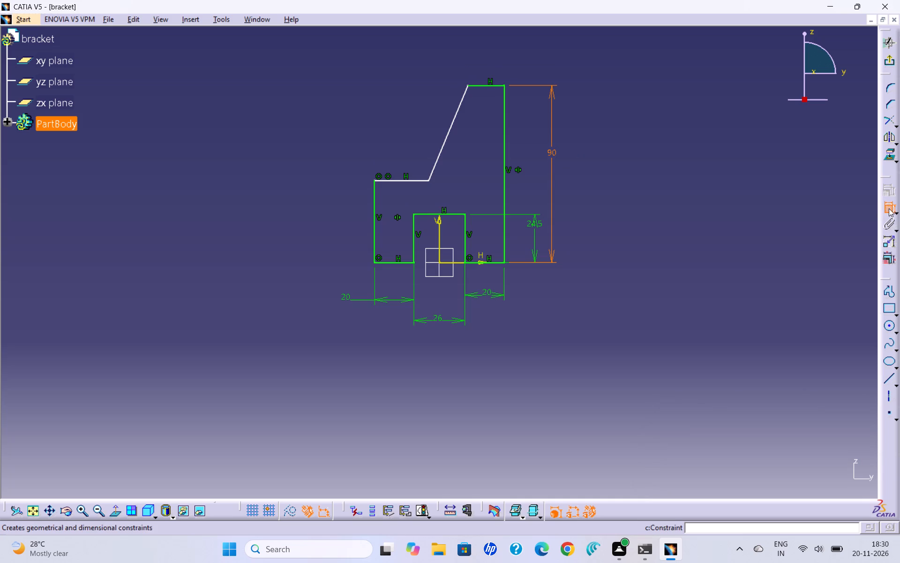
{"action": "left_click", "coordinate": [402, 182]}
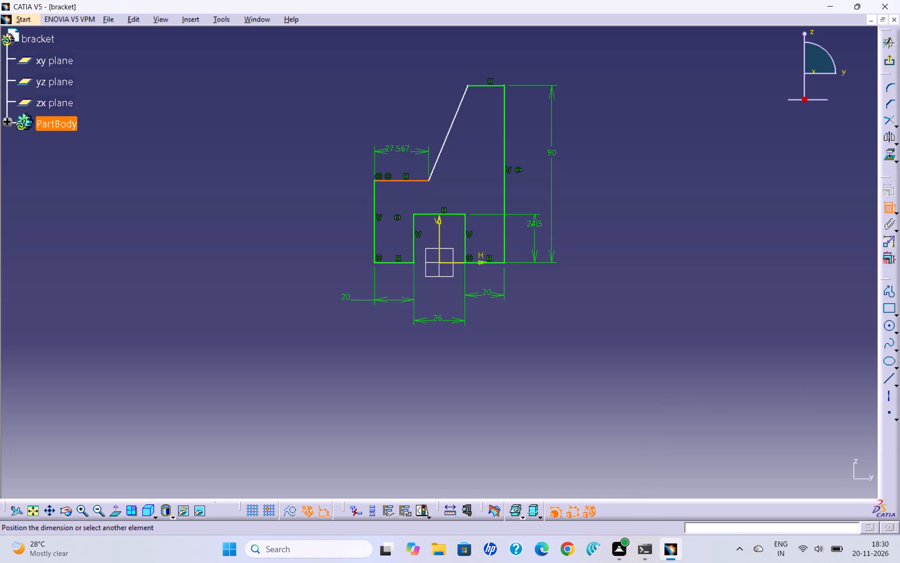
{"action": "left_click", "coordinate": [398, 152]}
{"action": "double_click", "coordinate": [397, 146]}
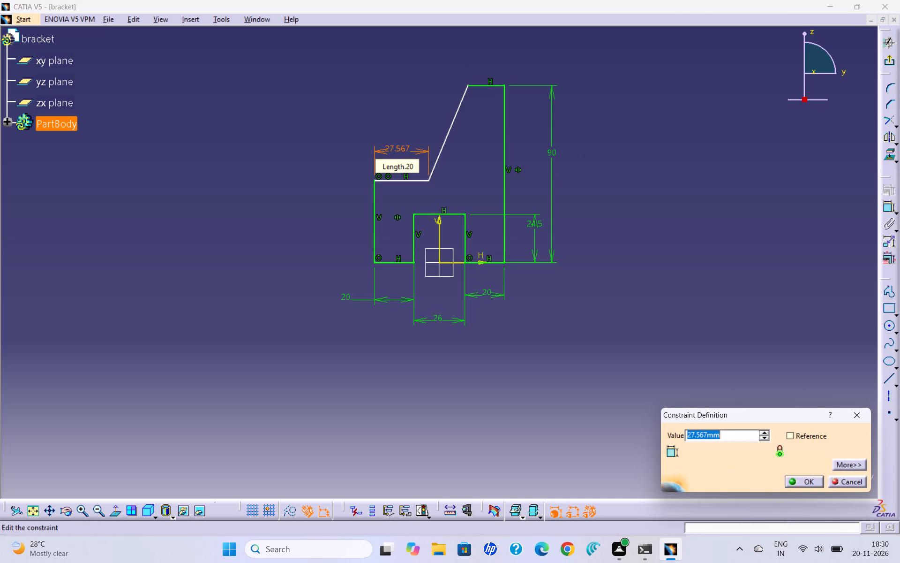
{"action": "type", "text": "30"}
{"action": "key", "text": "Return"}
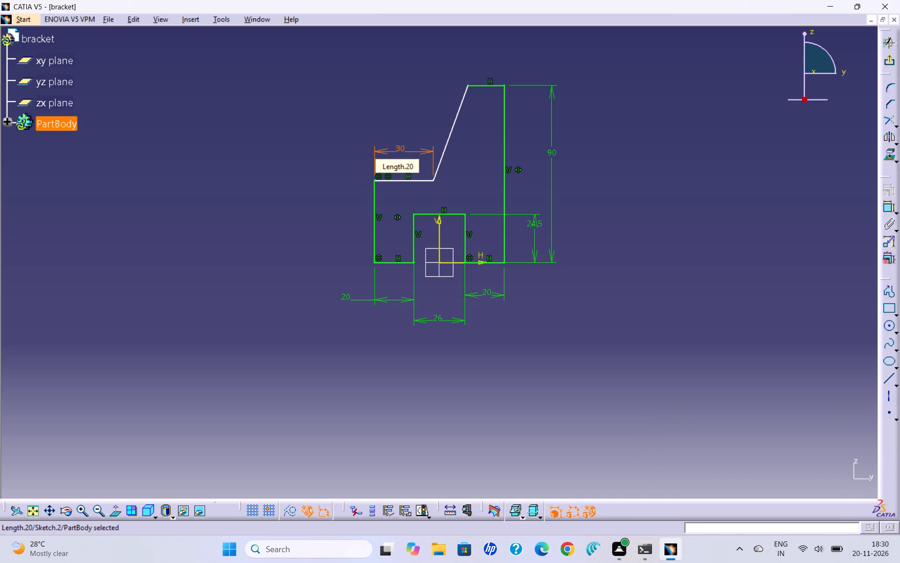
{"action": "left_click", "coordinate": [640, 149]}
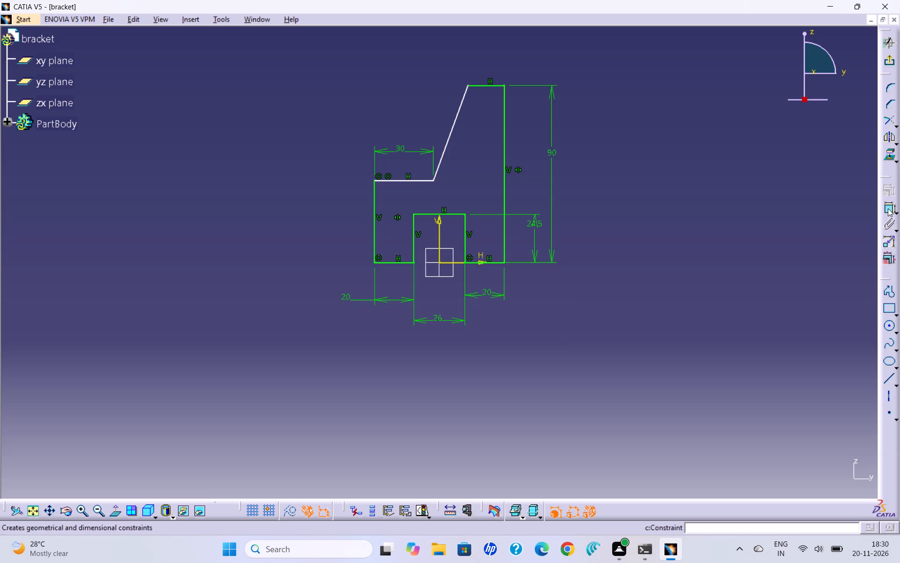
Dimension the vertical distance between the upright's top edge and the lower ledge and set it to 44 mm.
{"action": "double_click", "coordinate": [888, 208]}
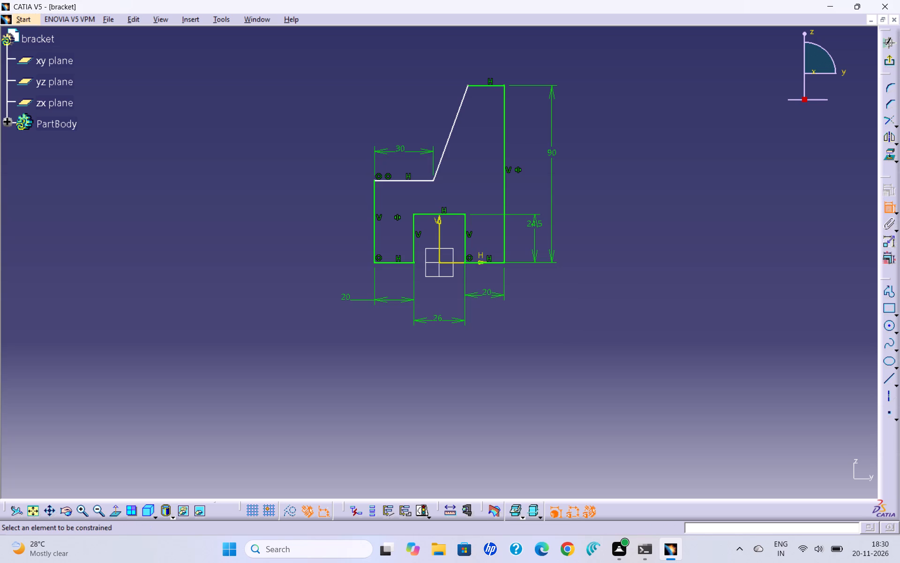
{"action": "left_click", "coordinate": [478, 87]}
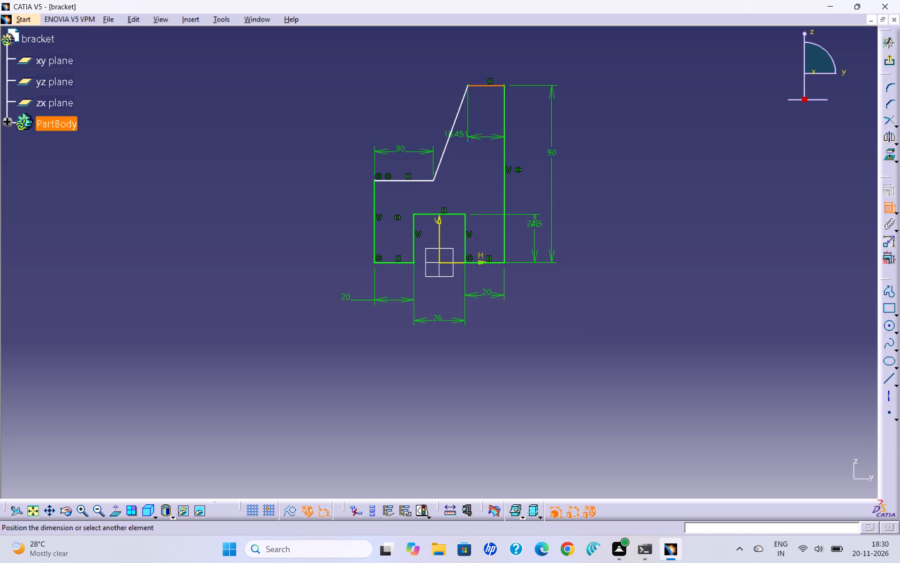
{"action": "left_click", "coordinate": [420, 182]}
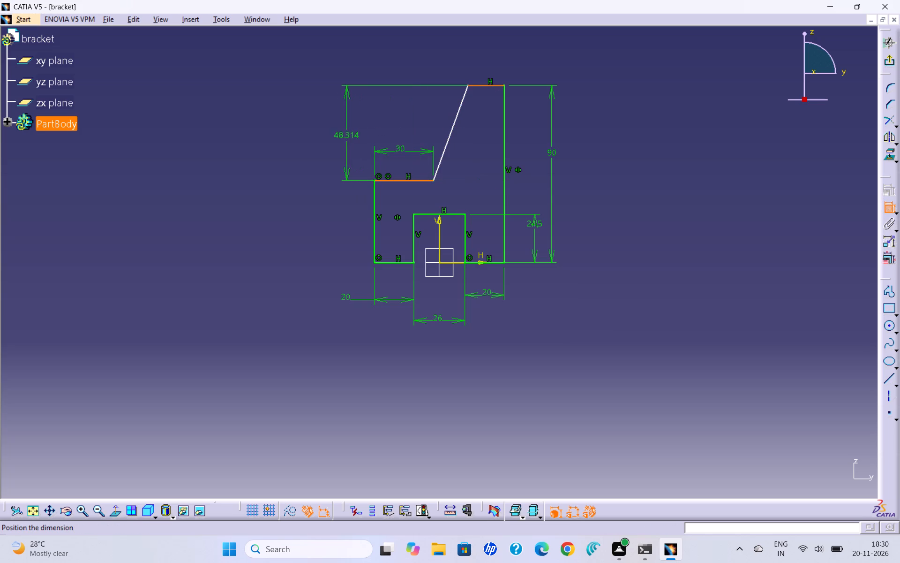
{"action": "left_click", "coordinate": [341, 137]}
{"action": "double_click", "coordinate": [347, 137]}
{"action": "type", "text": "44"}
{"action": "key", "text": "Return"}
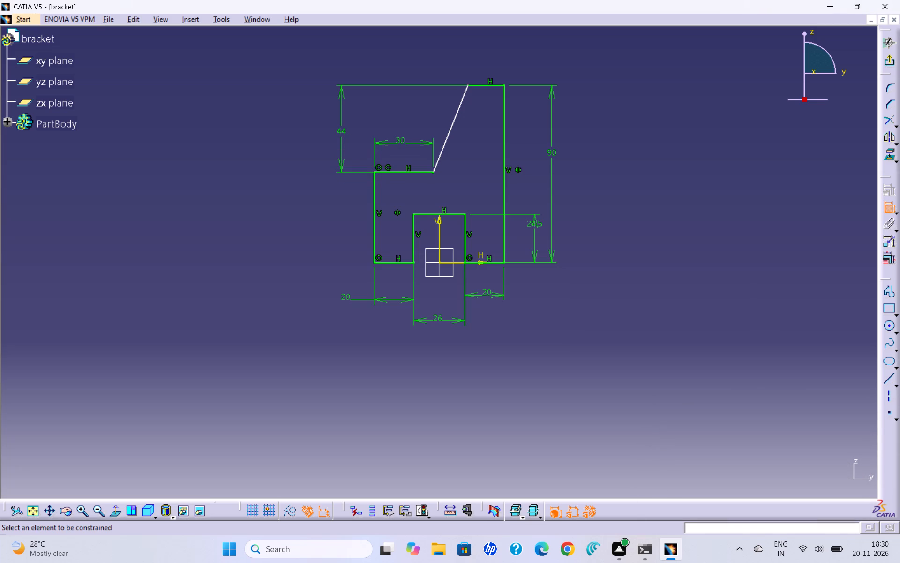
Dimension the upright's top horizontal edge and set its length to 22 mm.
{"action": "left_click", "coordinate": [486, 84]}
{"action": "left_click", "coordinate": [481, 60]}
{"action": "double_click", "coordinate": [487, 53]}
{"action": "type", "text": "22"}
{"action": "key", "text": "Return"}
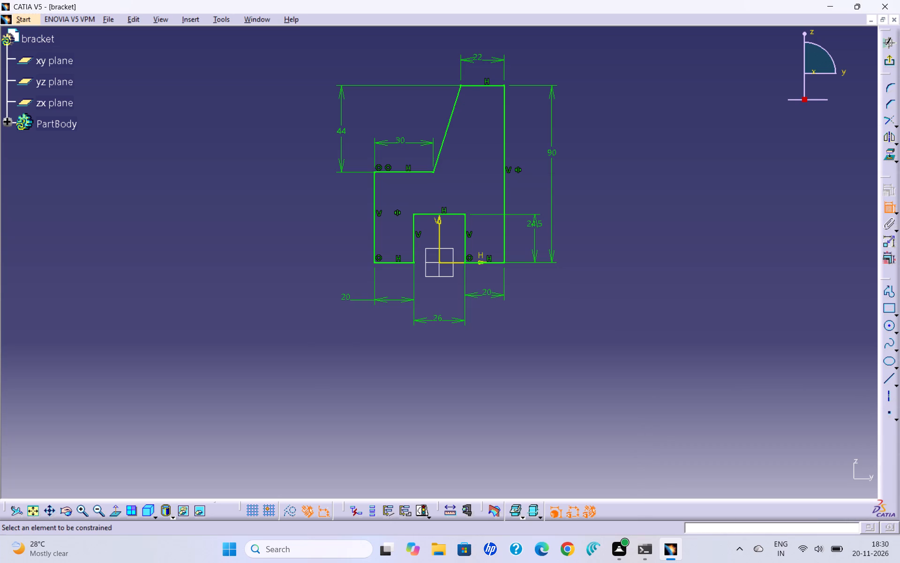
Round the notch's upper corner on the upright side with a trimmed Corner of about 8.7 mm radius, converting the edge's length into a distance.
{"action": "left_click", "coordinate": [890, 83]}
{"action": "left_click", "coordinate": [464, 224]}
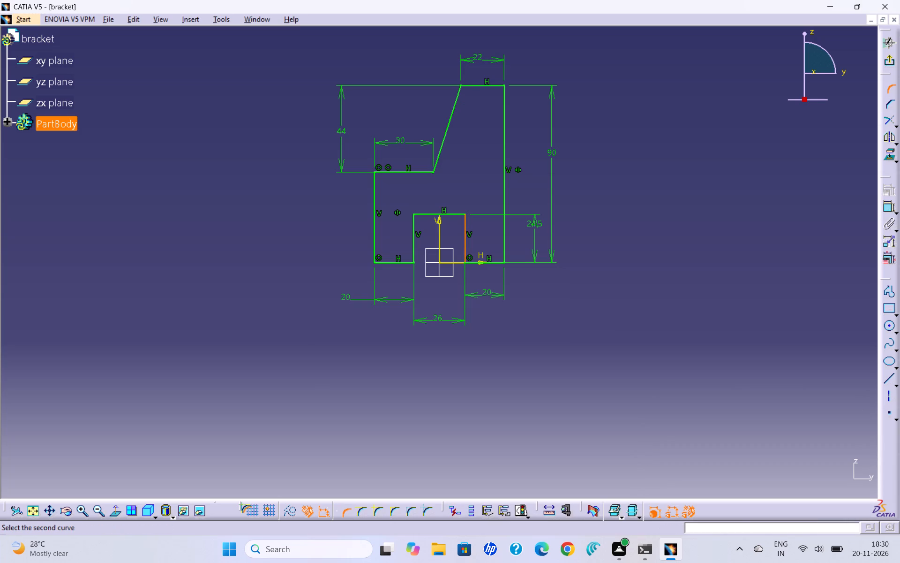
{"action": "left_click", "coordinate": [457, 214]}
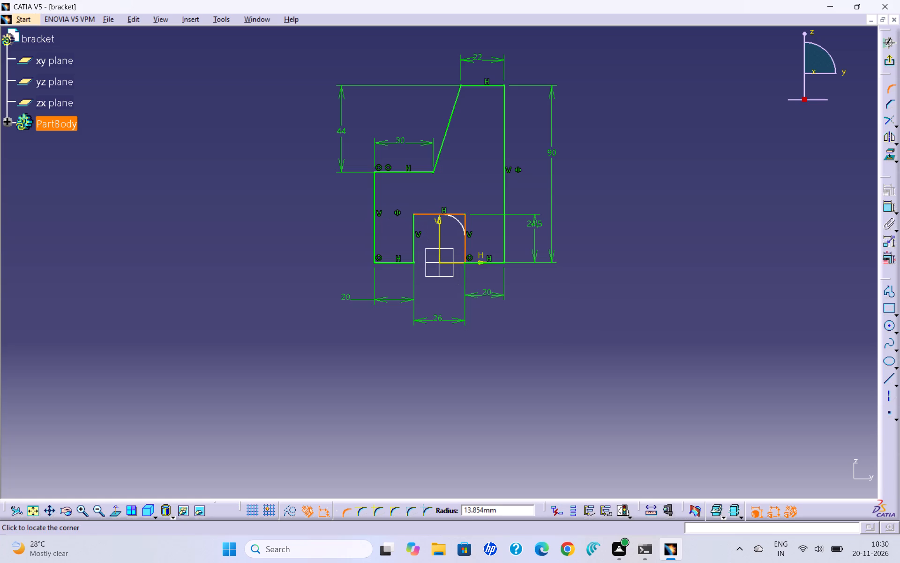
{"action": "left_click", "coordinate": [462, 220]}
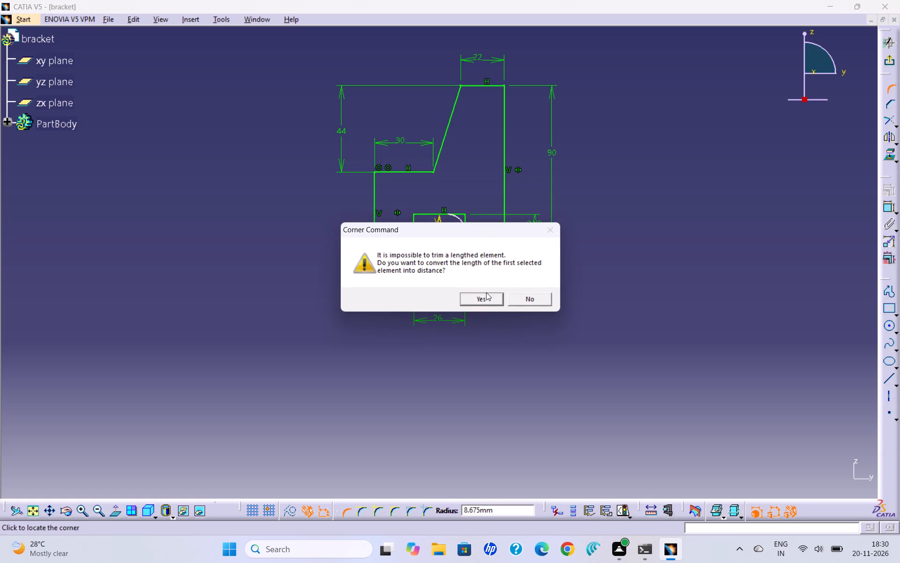
{"action": "left_click", "coordinate": [486, 292]}
{"action": "left_click", "coordinate": [495, 300]}
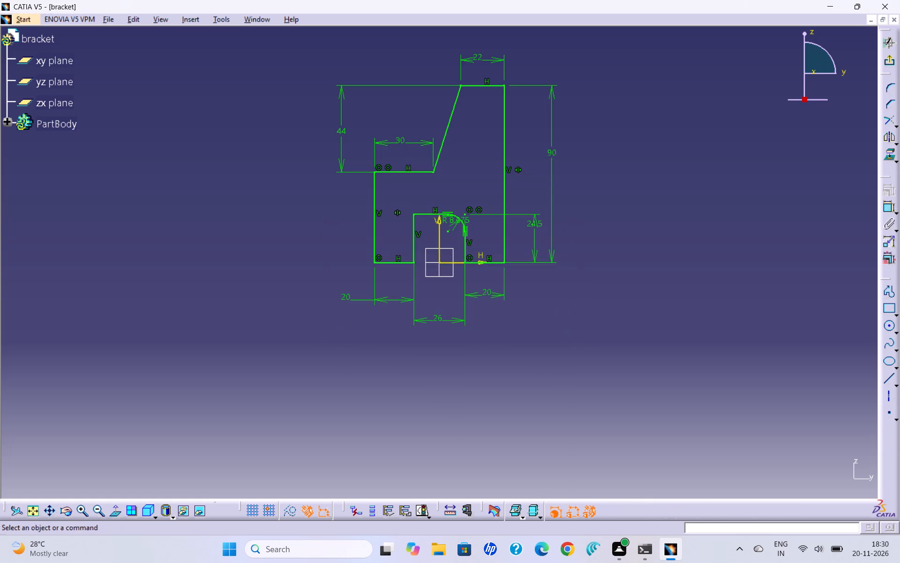
Set the radius of the notch's rounded corner to 3 mm.
{"action": "double_click", "coordinate": [466, 219]}
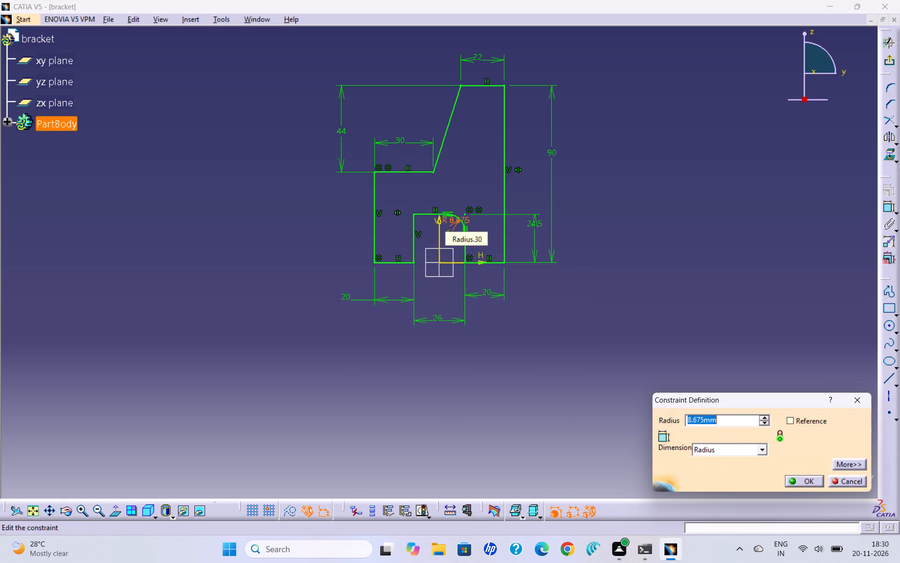
{"action": "key", "text": "3"}
{"action": "key", "text": "Return"}
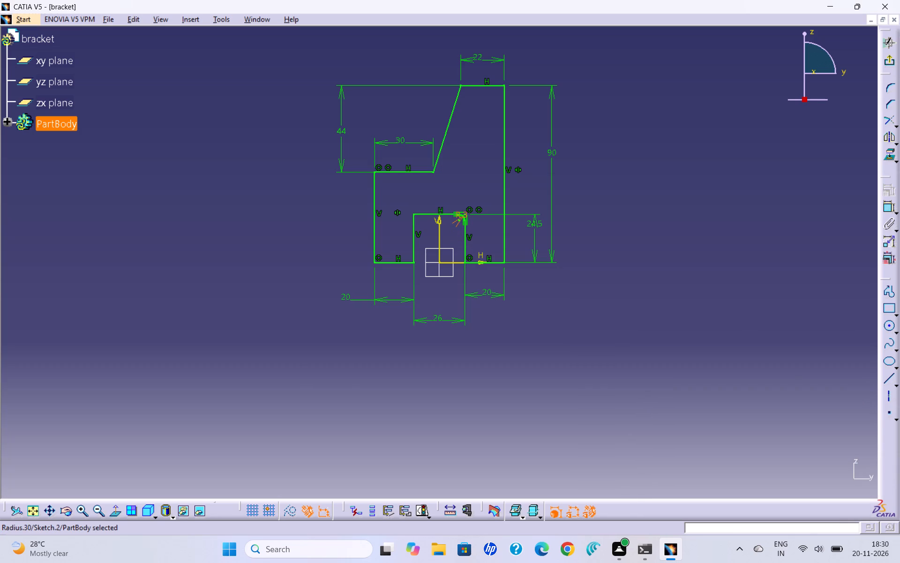
{"action": "left_click", "coordinate": [636, 215]}
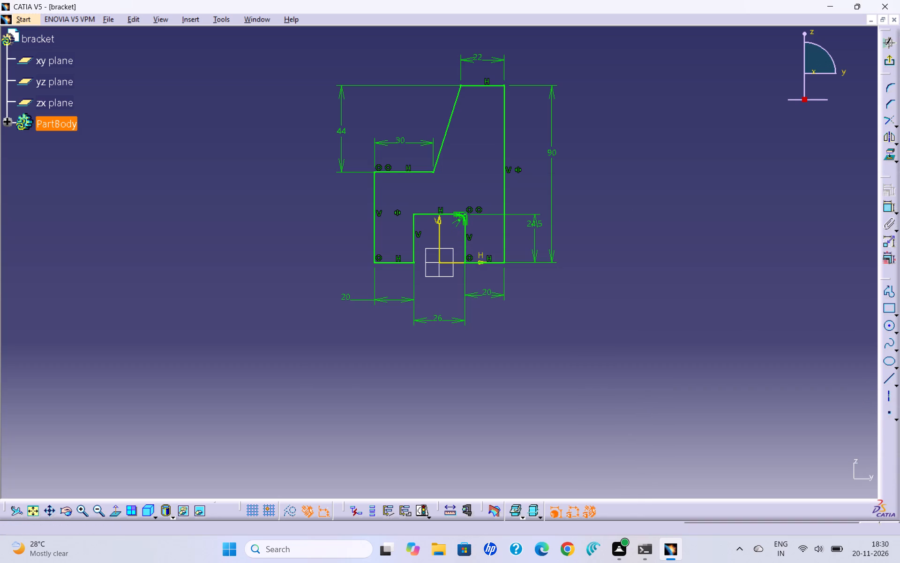
Mirror the notch's corner arc about the vertical sketch axis onto the notch's opposite upper corner.
{"action": "left_click", "coordinate": [462, 217]}
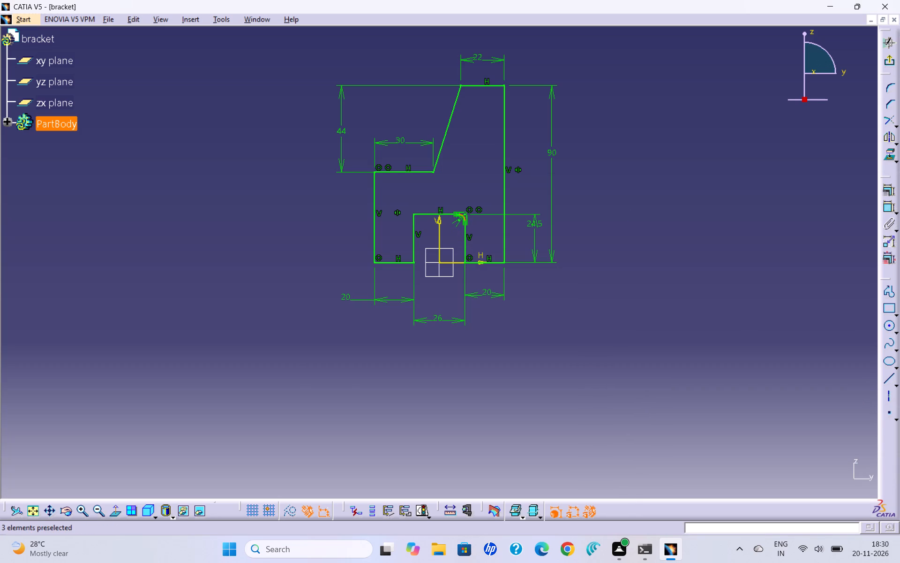
{"action": "left_click", "coordinate": [891, 136]}
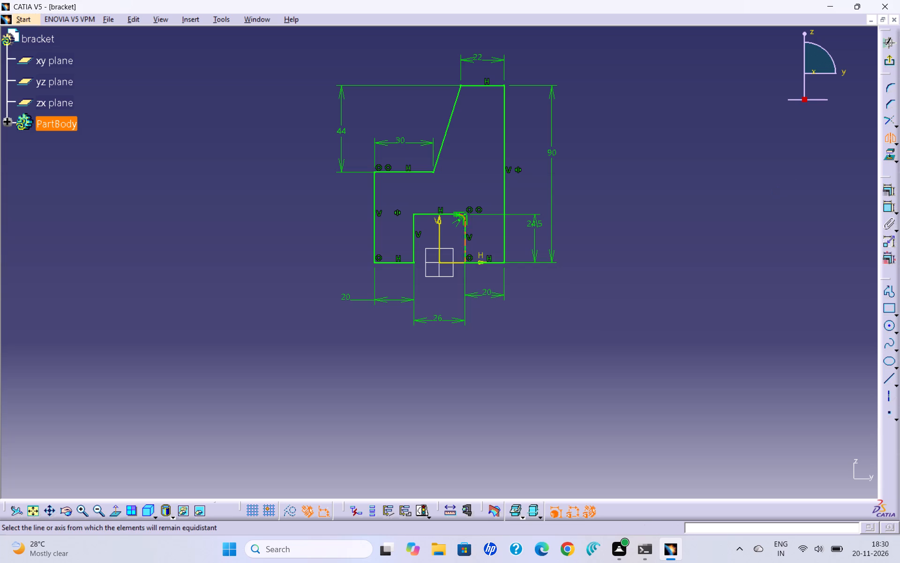
{"action": "left_click", "coordinate": [439, 233]}
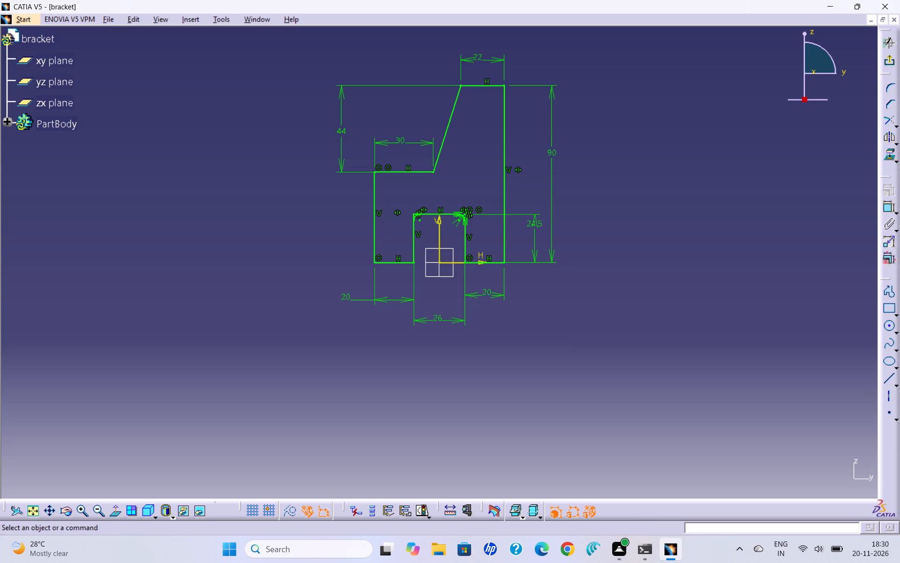
{"action": "left_click", "coordinate": [664, 214]}
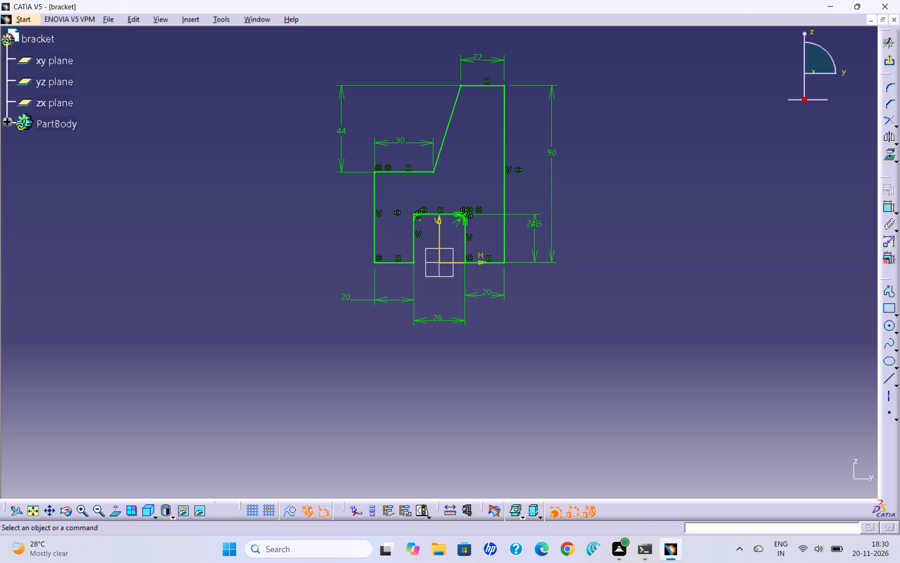
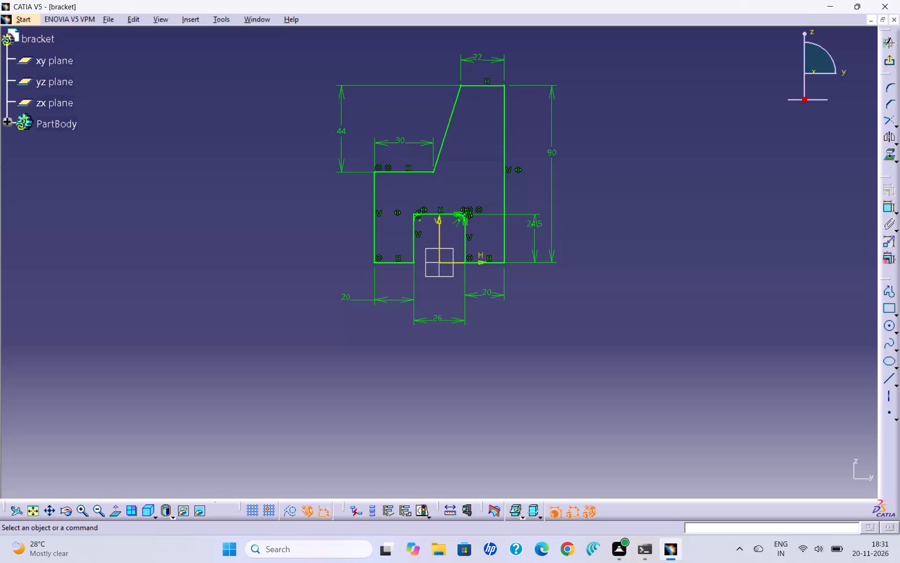
Sketch a rectangle about 8 mm wide and 17 mm high inside the profile's upright.
{"action": "left_click", "coordinate": [886, 310]}
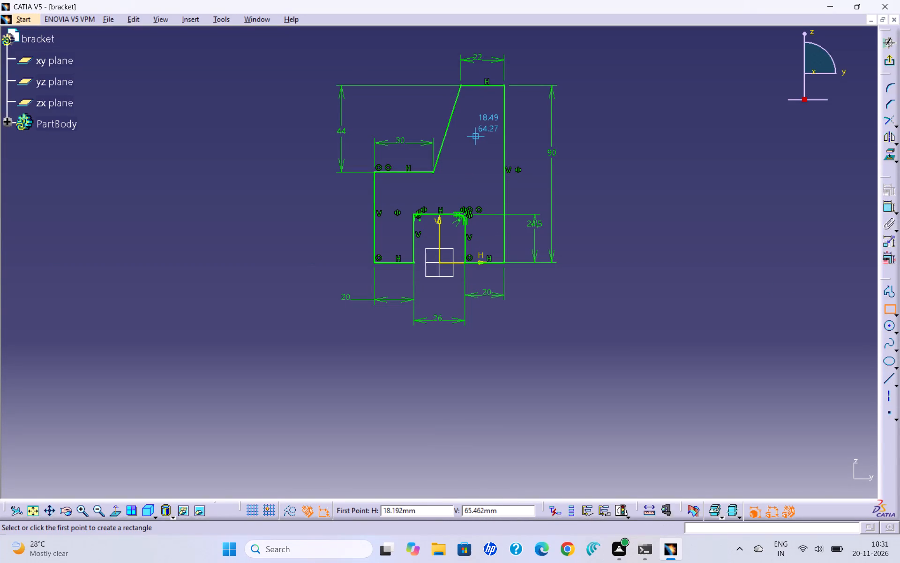
{"action": "left_click", "coordinate": [475, 134]}
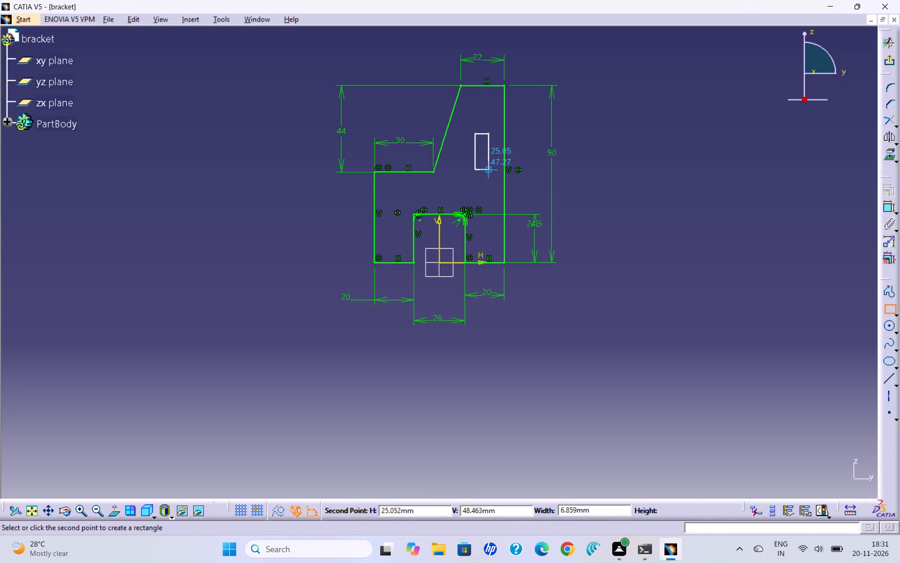
{"action": "left_click", "coordinate": [491, 167]}
{"action": "left_click", "coordinate": [609, 171]}
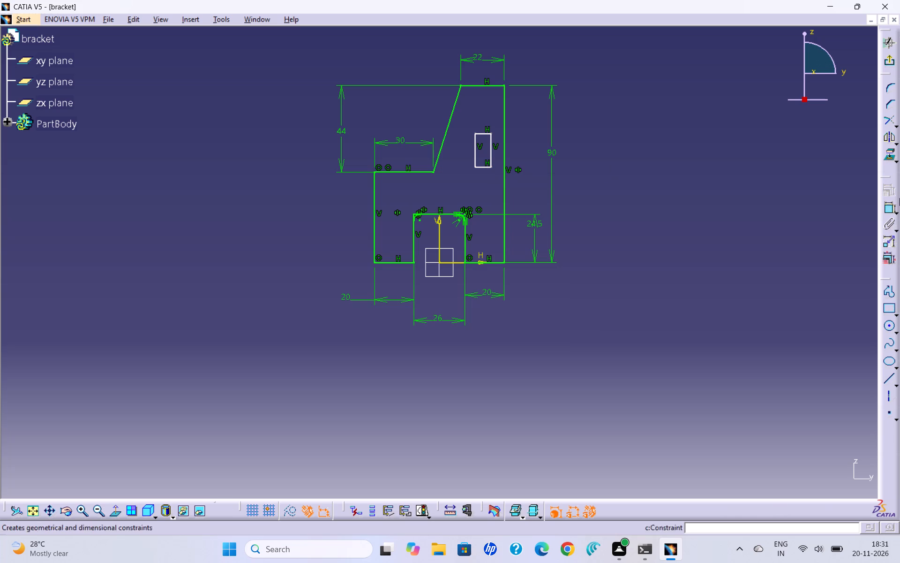
Dimension the rectangle's vertical side and set its height to 30 mm.
{"action": "double_click", "coordinate": [890, 210]}
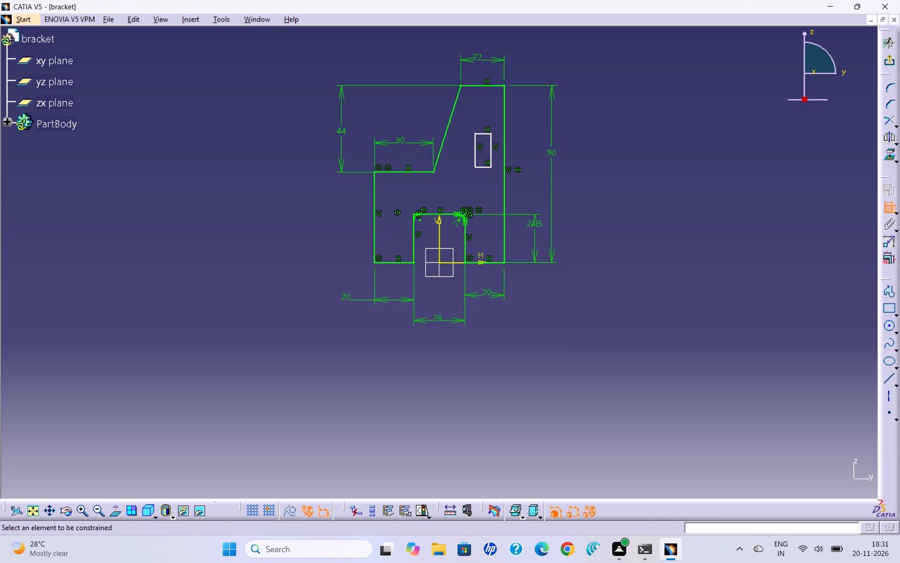
{"action": "left_click", "coordinate": [492, 153]}
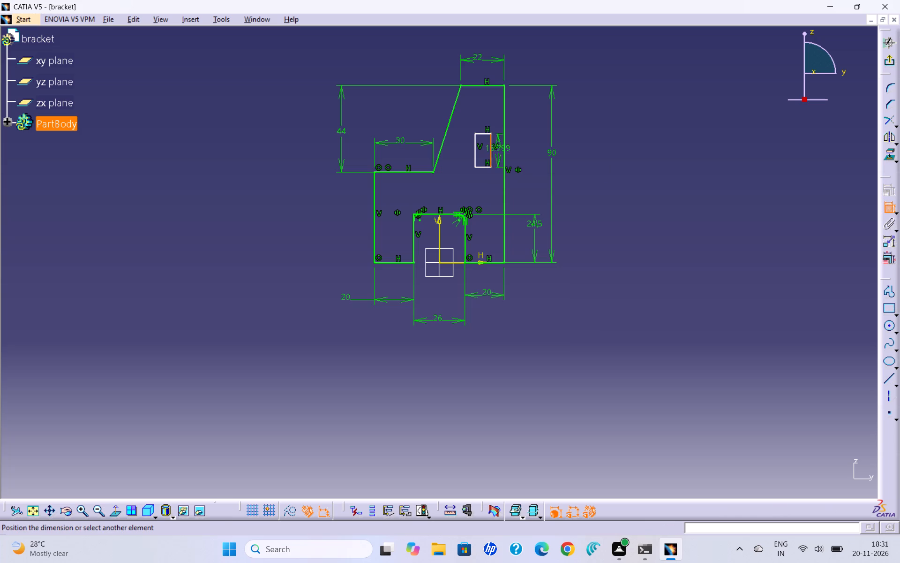
{"action": "left_click", "coordinate": [523, 152]}
{"action": "double_click", "coordinate": [525, 150]}
{"action": "type", "text": "30"}
{"action": "key", "text": "Return"}
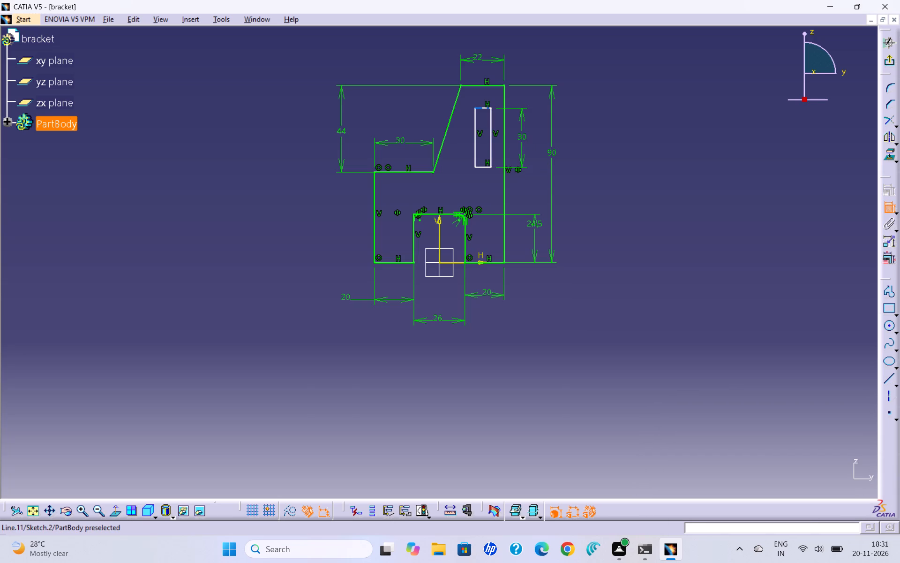
Dimension the distance between the rectangle's lower side and the profile's bottom edge and set it to 41 mm.
{"action": "left_click", "coordinate": [483, 166]}
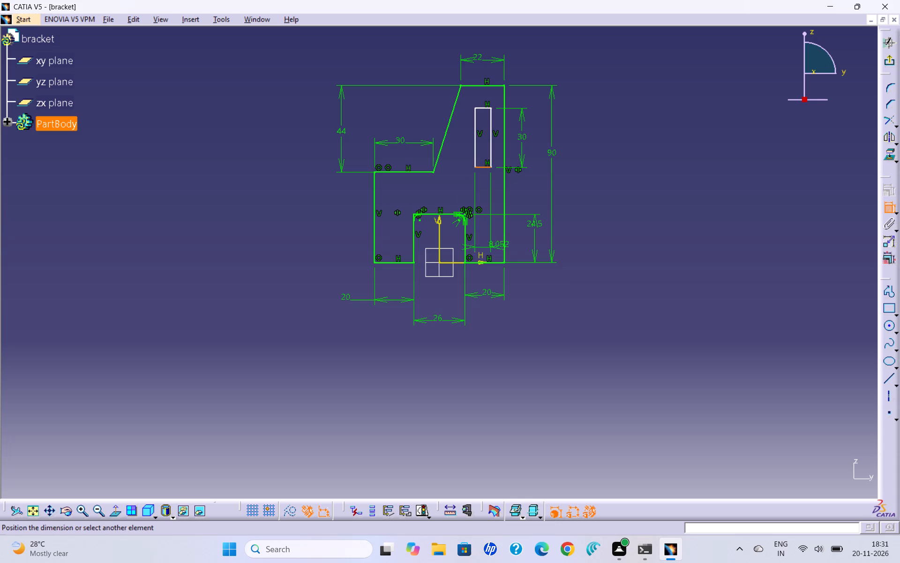
{"action": "left_click", "coordinate": [499, 262]}
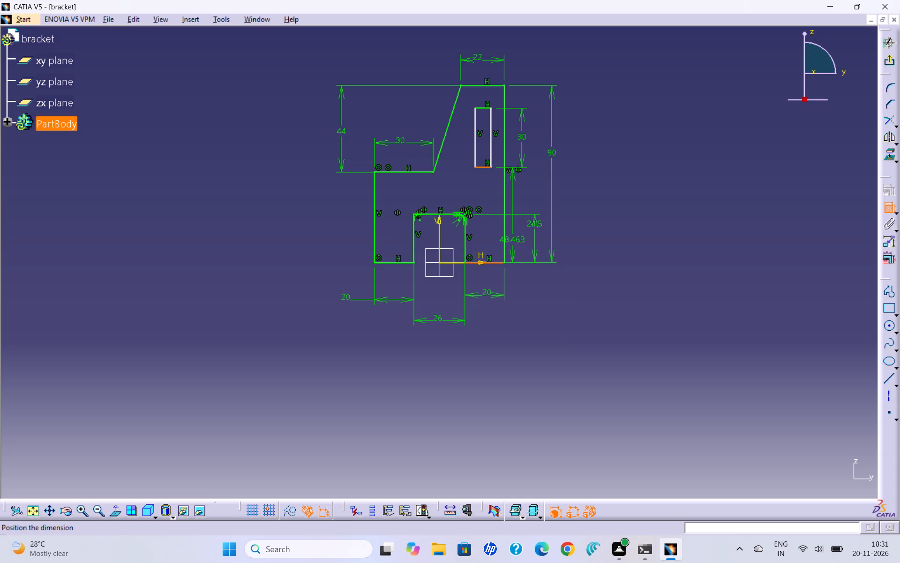
{"action": "left_click", "coordinate": [520, 238]}
{"action": "double_click", "coordinate": [521, 236]}
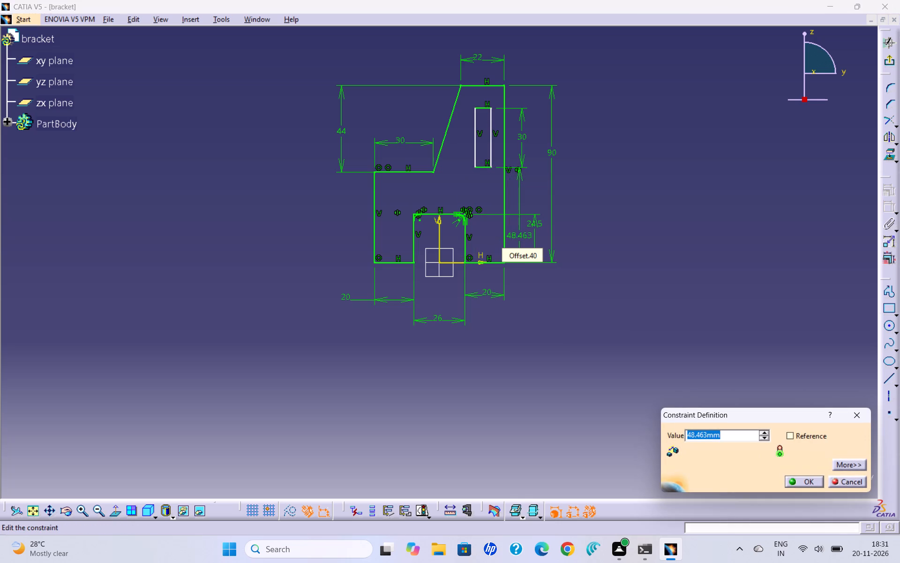
{"action": "type", "text": "41"}
{"action": "key", "text": "Return"}
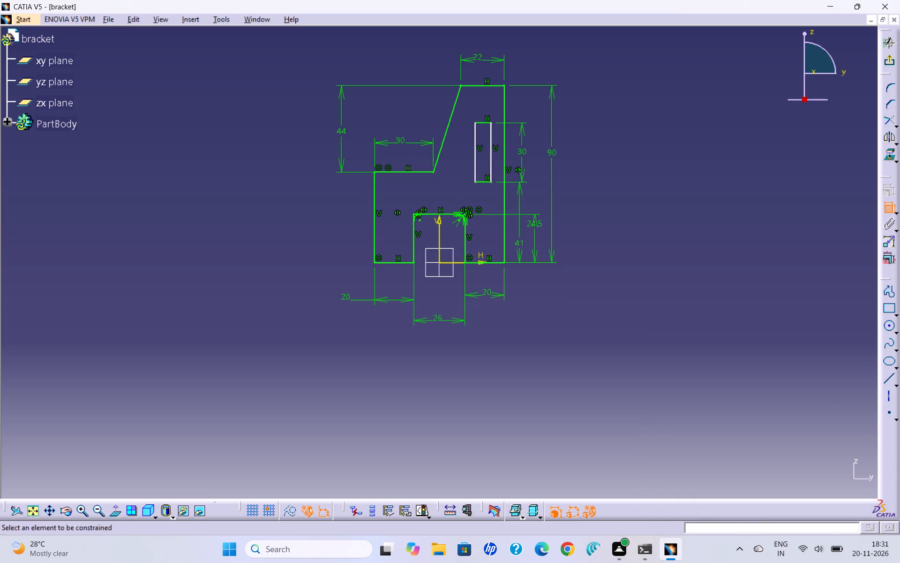
Dimension the rectangle's lower side and set its width to 9 mm.
{"action": "left_click", "coordinate": [481, 180]}
{"action": "left_click", "coordinate": [486, 196]}
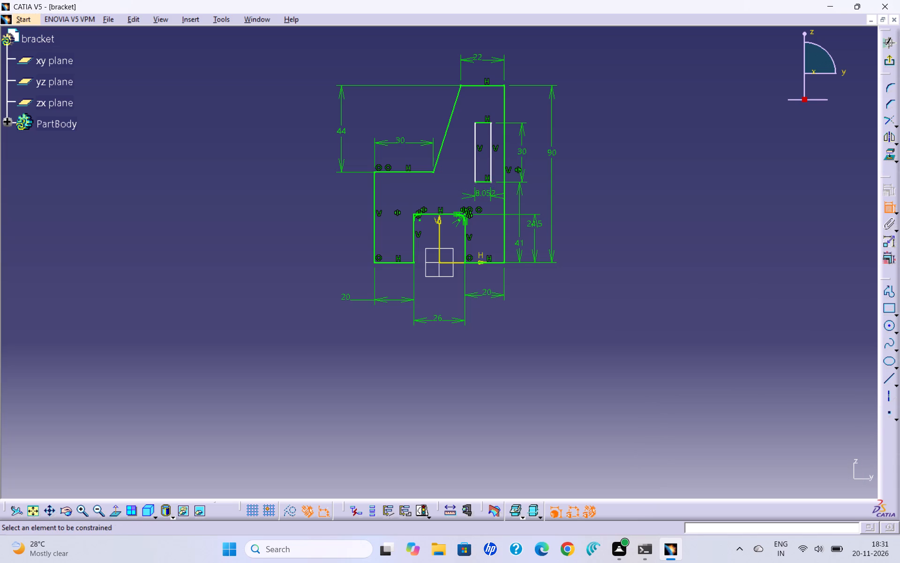
{"action": "double_click", "coordinate": [487, 197]}
{"action": "key", "text": "9"}
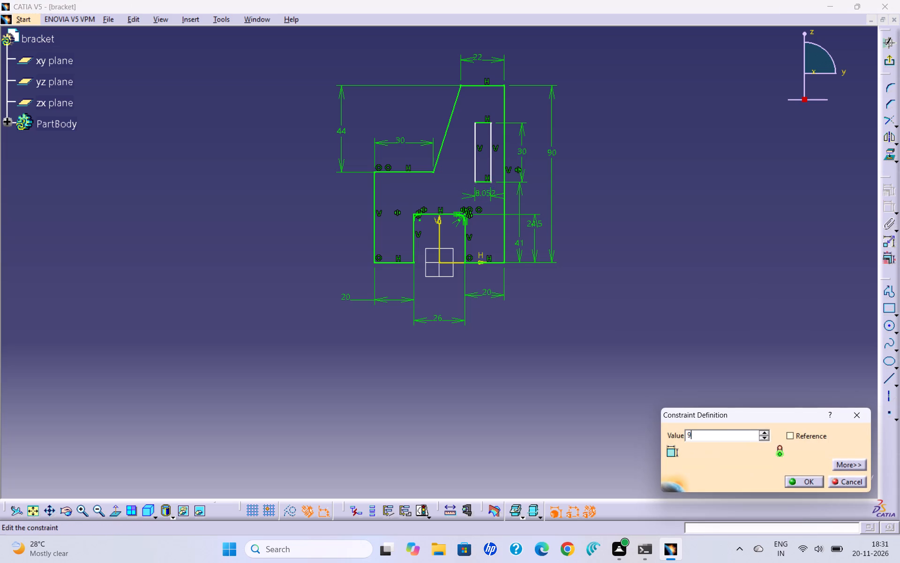
{"action": "key", "text": "Return"}
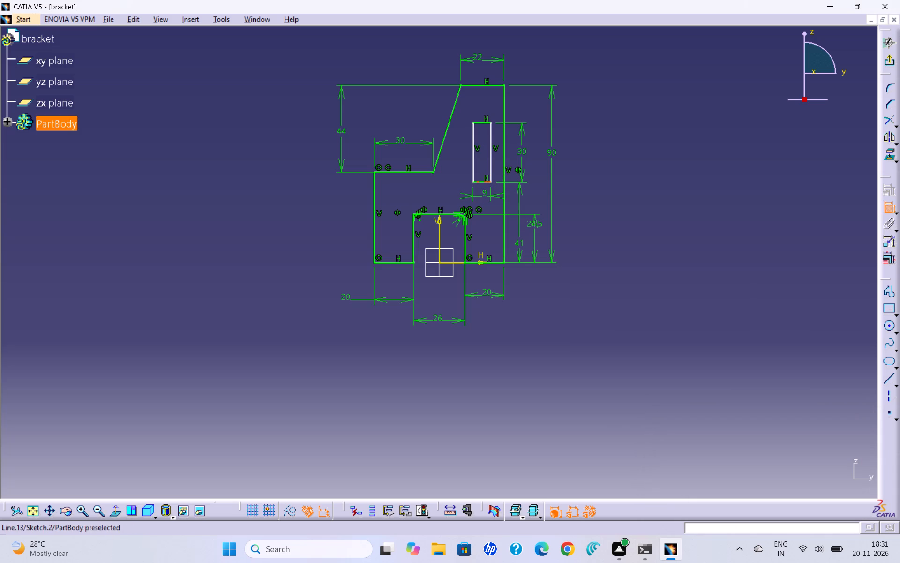
Dimension the distance from the rectangle's nearer vertical side to the upright's outer vertical edge and set it to 9 mm.
{"action": "left_click", "coordinate": [489, 170]}
{"action": "left_click", "coordinate": [502, 167]}
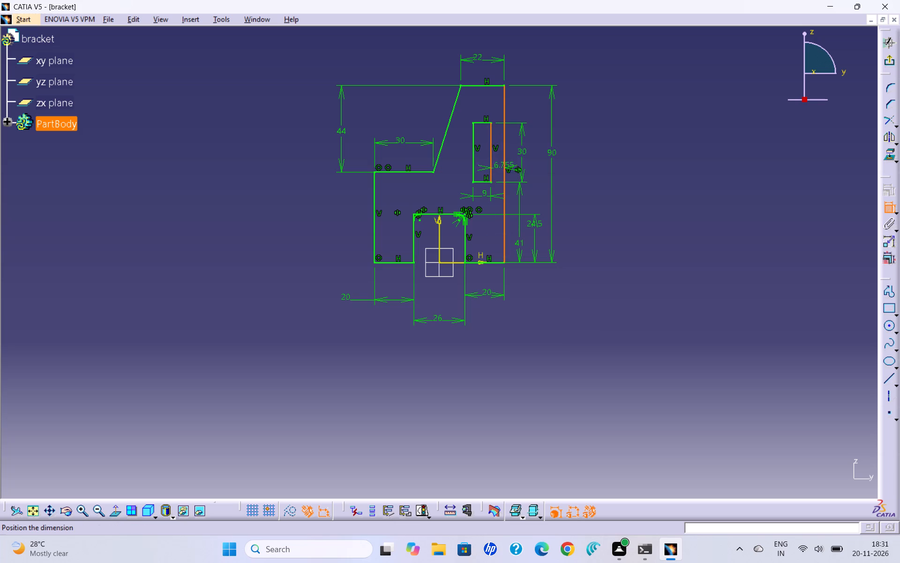
{"action": "triple_click", "coordinate": [585, 197]}
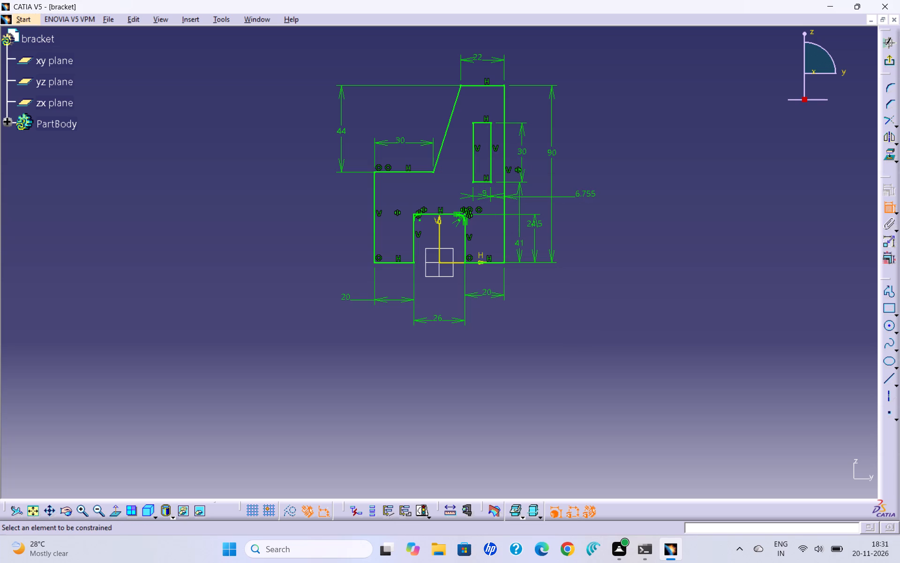
{"action": "double_click", "coordinate": [586, 194]}
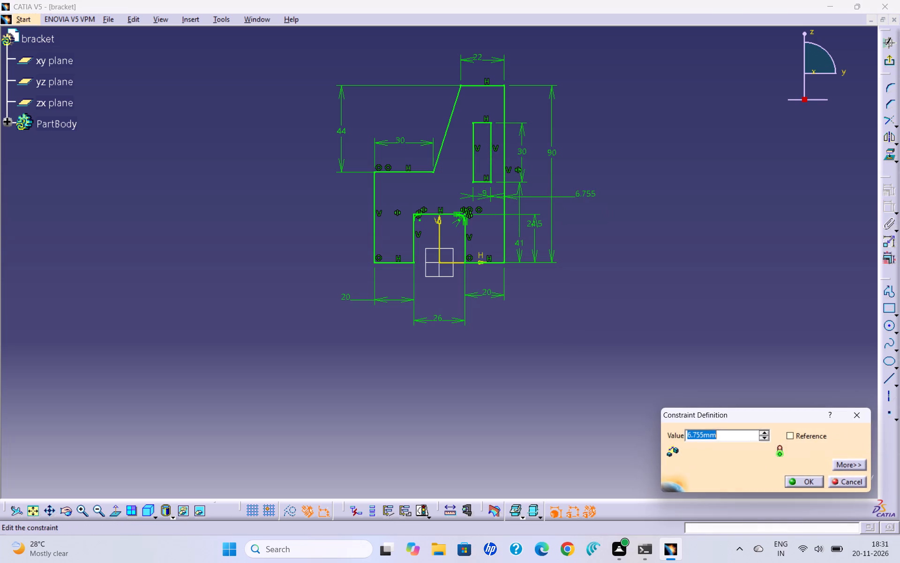
{"action": "key", "text": "9"}
{"action": "key", "text": "Return"}
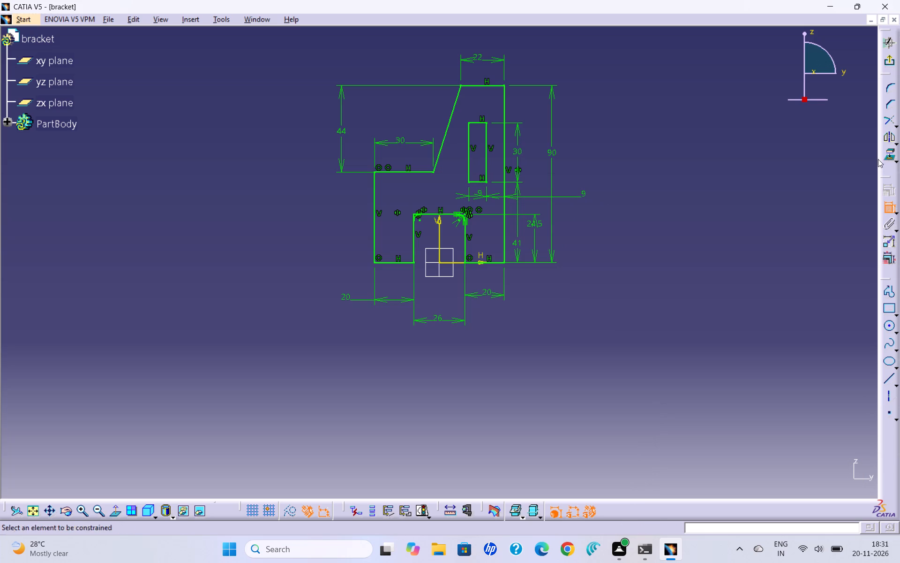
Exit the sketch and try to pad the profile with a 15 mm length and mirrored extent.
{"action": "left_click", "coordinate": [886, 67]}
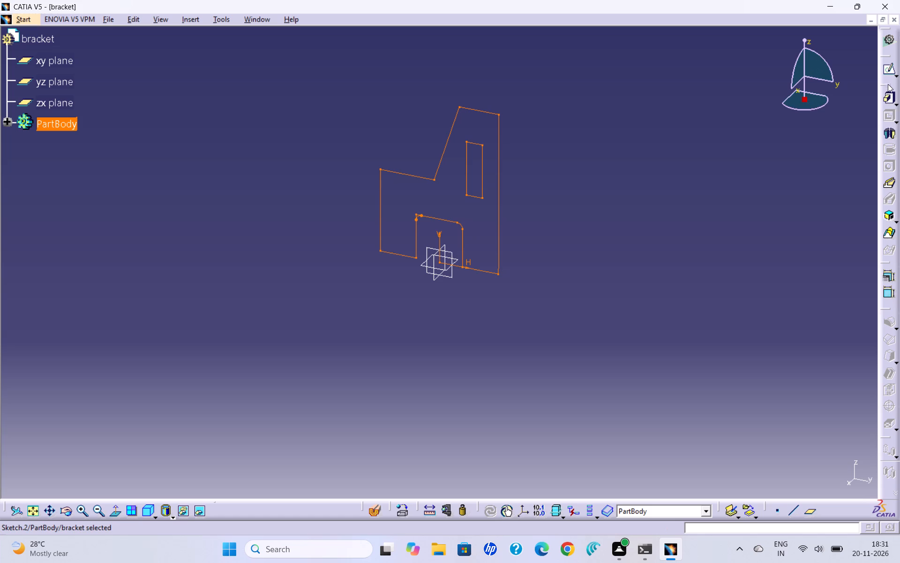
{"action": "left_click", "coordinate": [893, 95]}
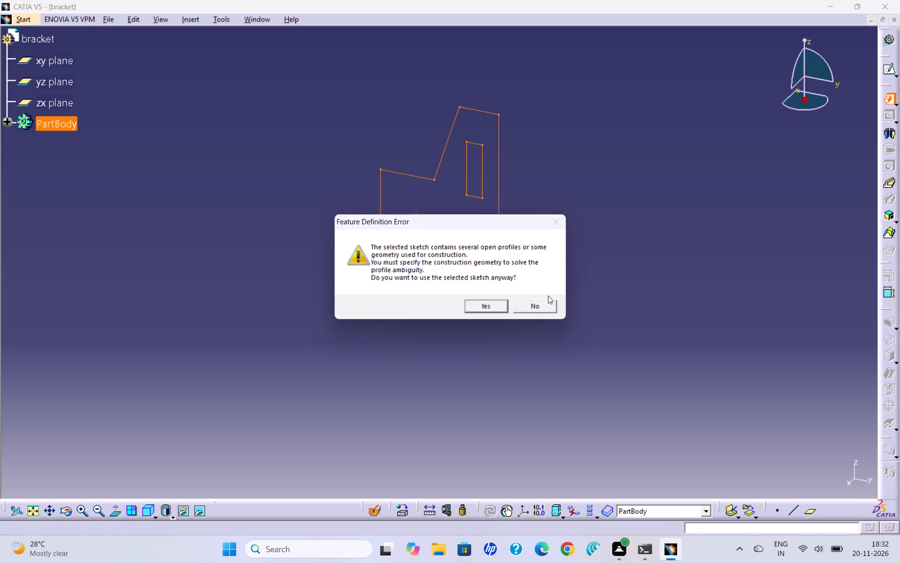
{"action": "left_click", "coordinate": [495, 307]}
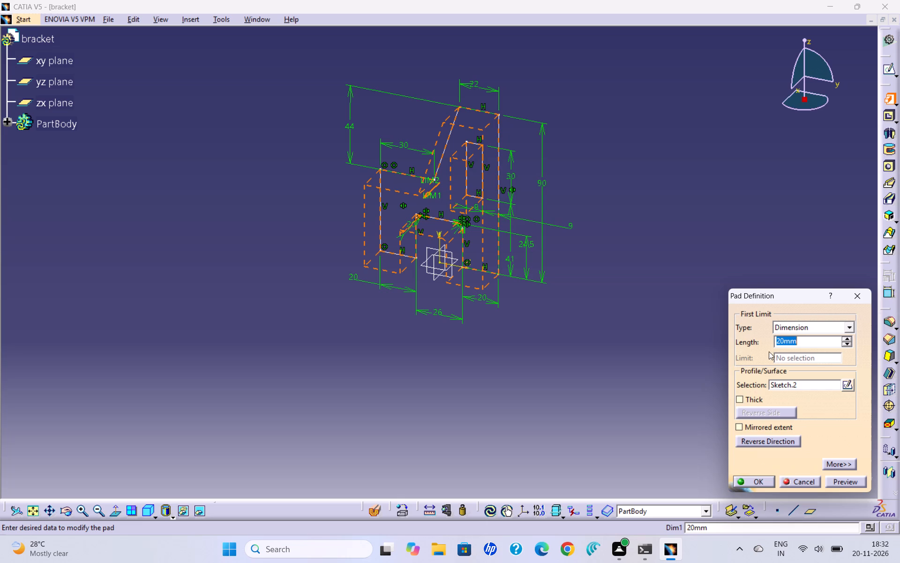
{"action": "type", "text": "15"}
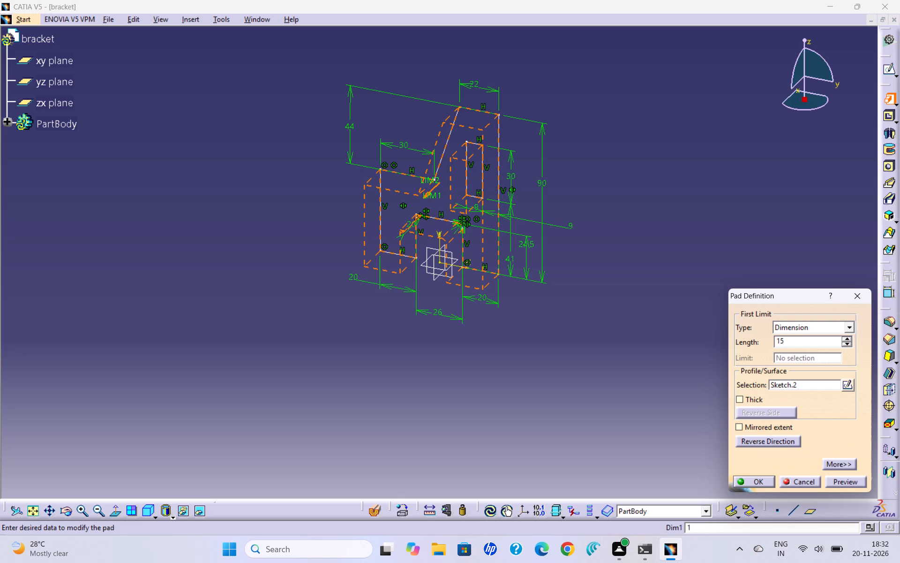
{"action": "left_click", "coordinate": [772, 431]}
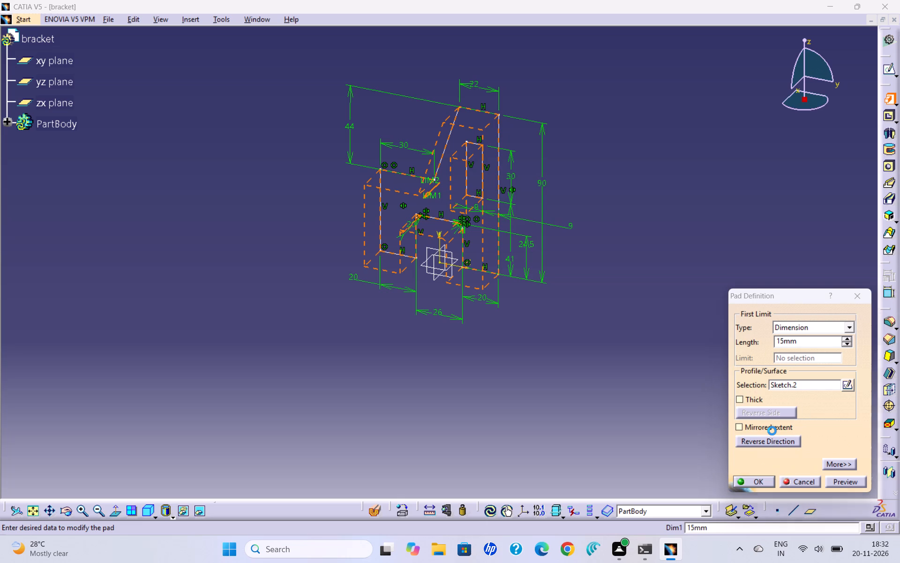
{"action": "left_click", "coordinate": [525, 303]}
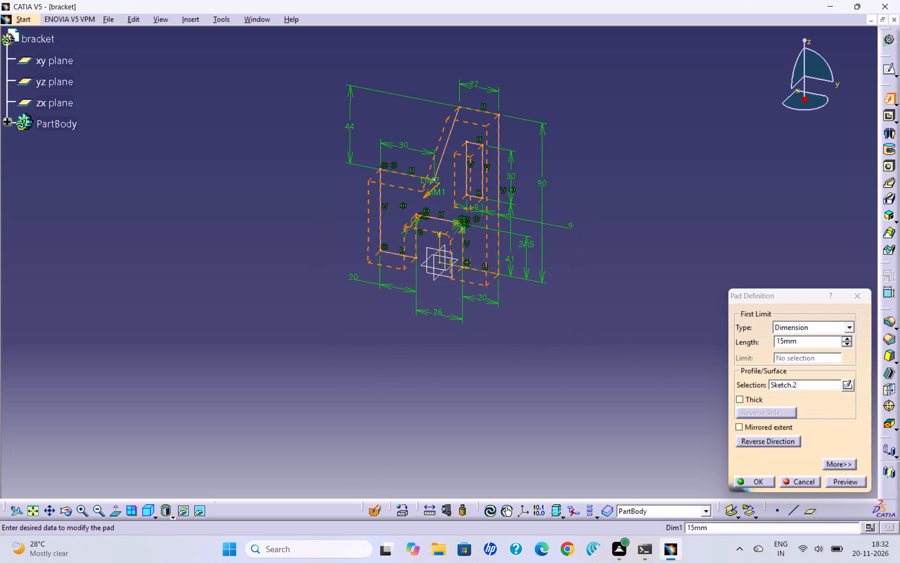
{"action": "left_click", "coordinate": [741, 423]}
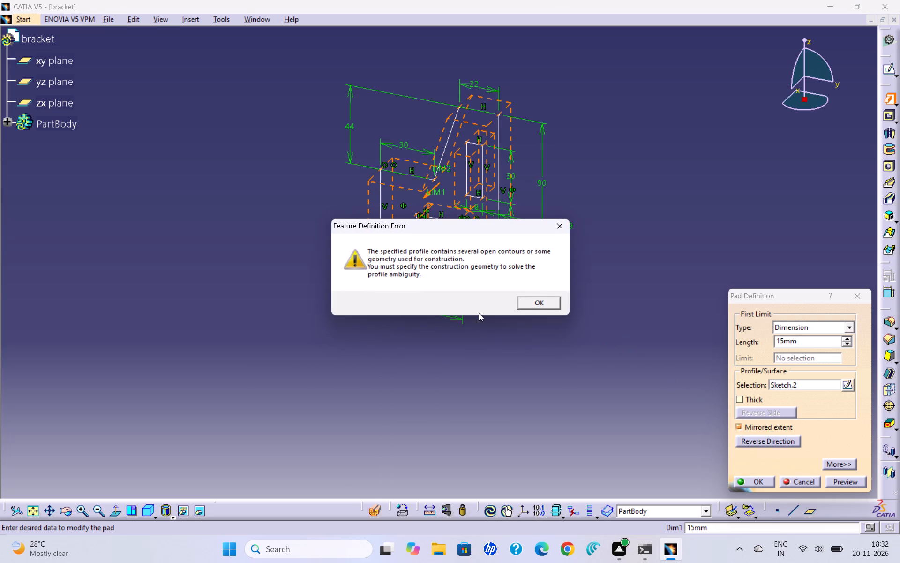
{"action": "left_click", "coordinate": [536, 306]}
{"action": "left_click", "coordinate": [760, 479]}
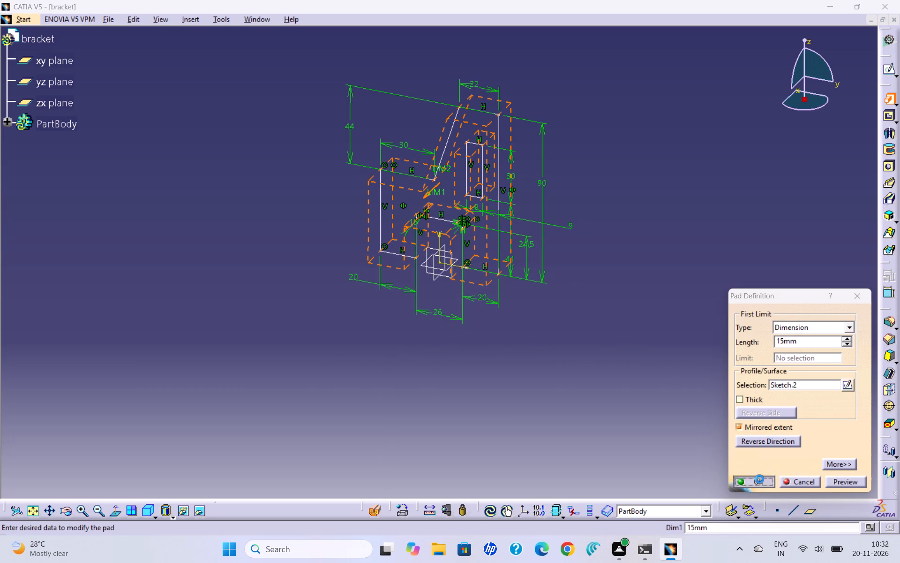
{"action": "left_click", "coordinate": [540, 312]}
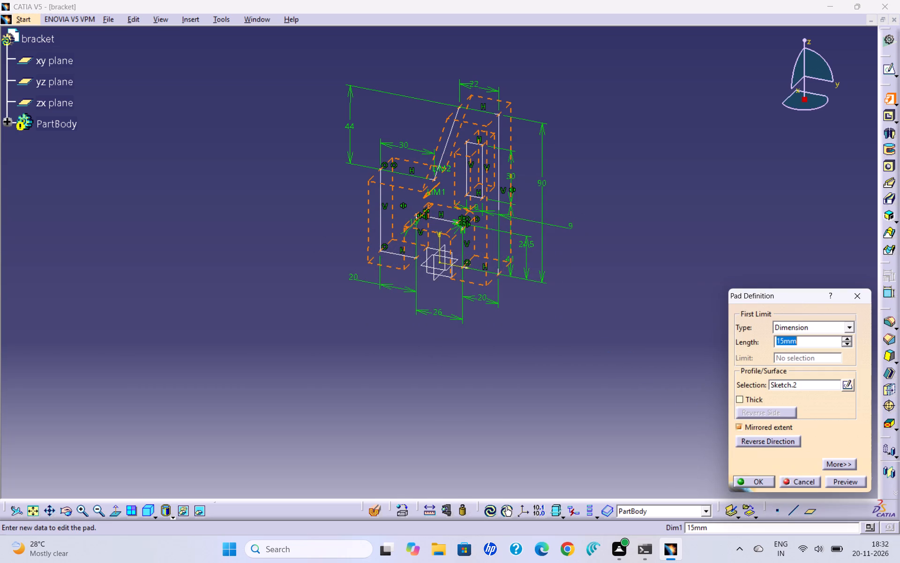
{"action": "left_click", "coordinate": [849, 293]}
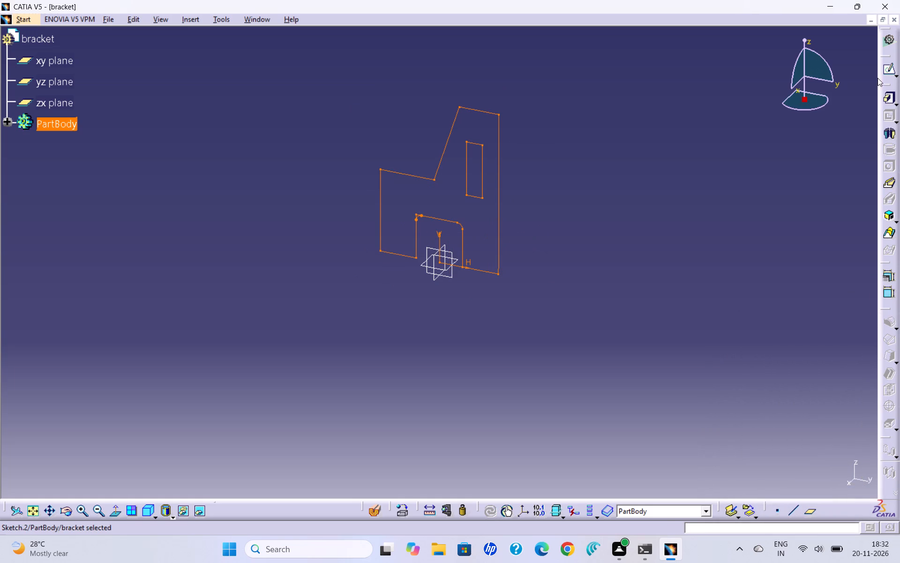
Reopen the profile sketch and examine the rectangle's corners and the notch's rounded corners for open or overlapping geometry.
{"action": "left_click", "coordinate": [887, 67]}
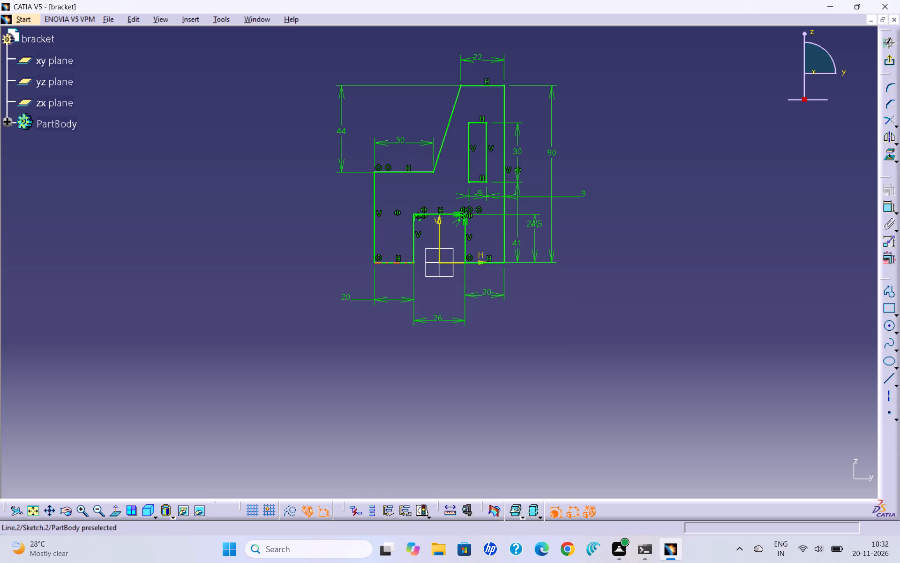
{"action": "double_click", "coordinate": [78, 508]}
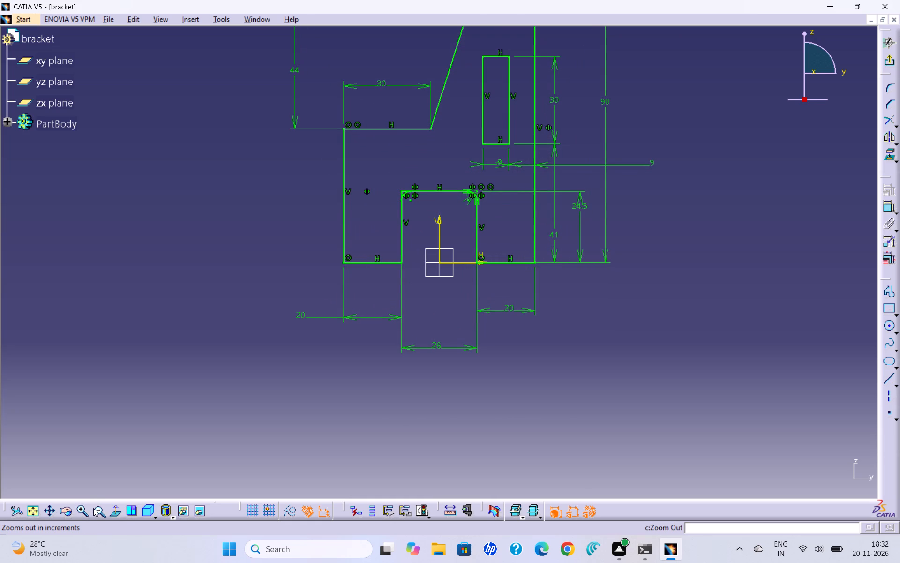
{"action": "left_click", "coordinate": [94, 508]}
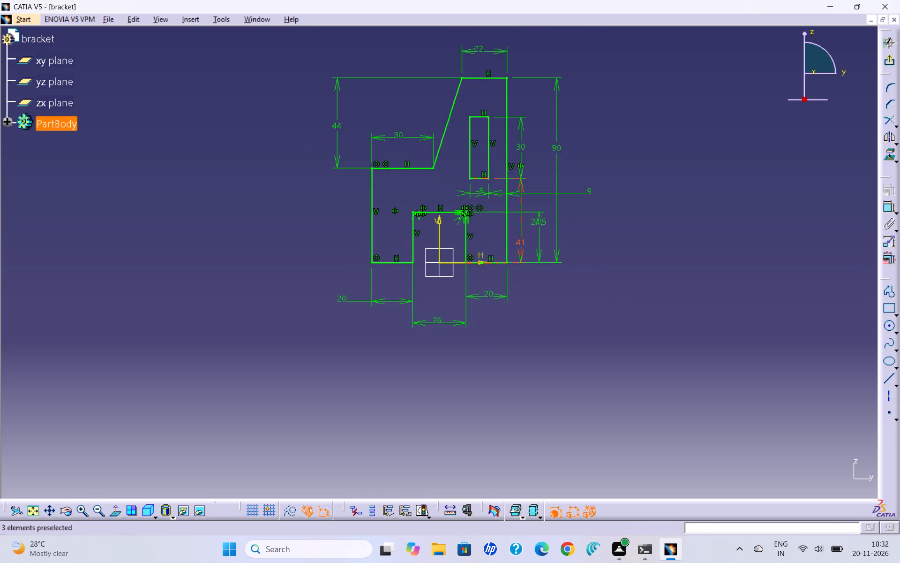
{"action": "left_click_drag", "start_coordinate": [488, 179], "coordinate": [499, 194]}
{"action": "left_click_drag", "start_coordinate": [469, 177], "coordinate": [456, 196]}
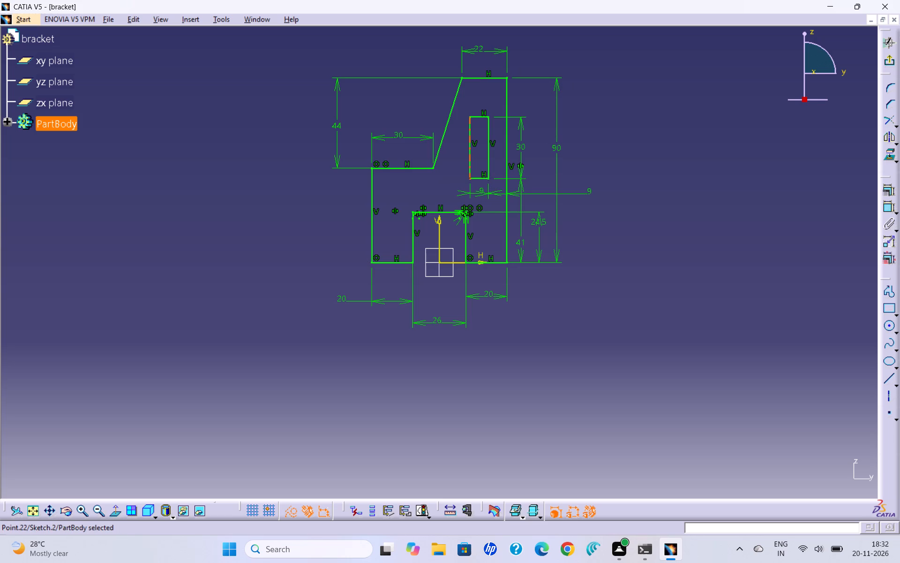
{"action": "left_click_drag", "start_coordinate": [469, 119], "coordinate": [463, 110]}
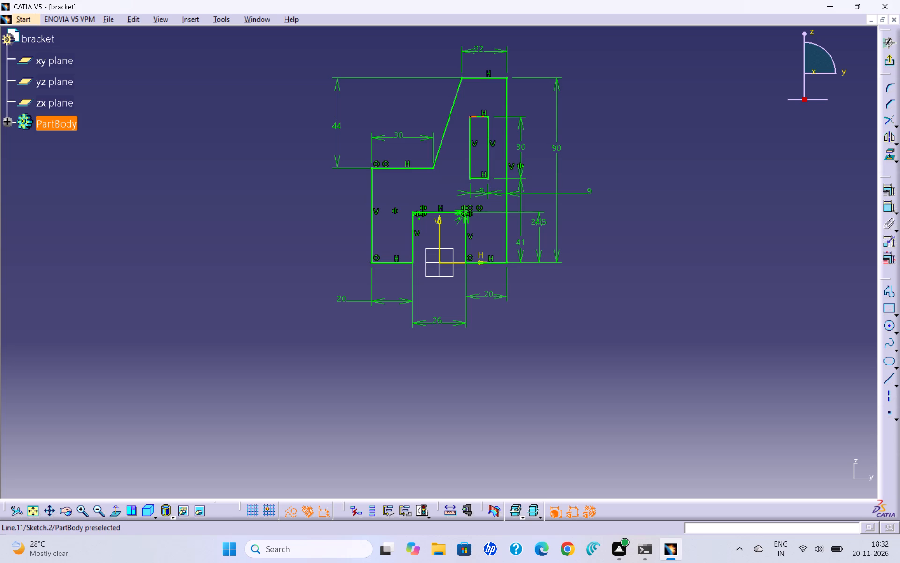
{"action": "left_click_drag", "start_coordinate": [488, 118], "coordinate": [502, 98]}
{"action": "left_click", "coordinate": [655, 183]}
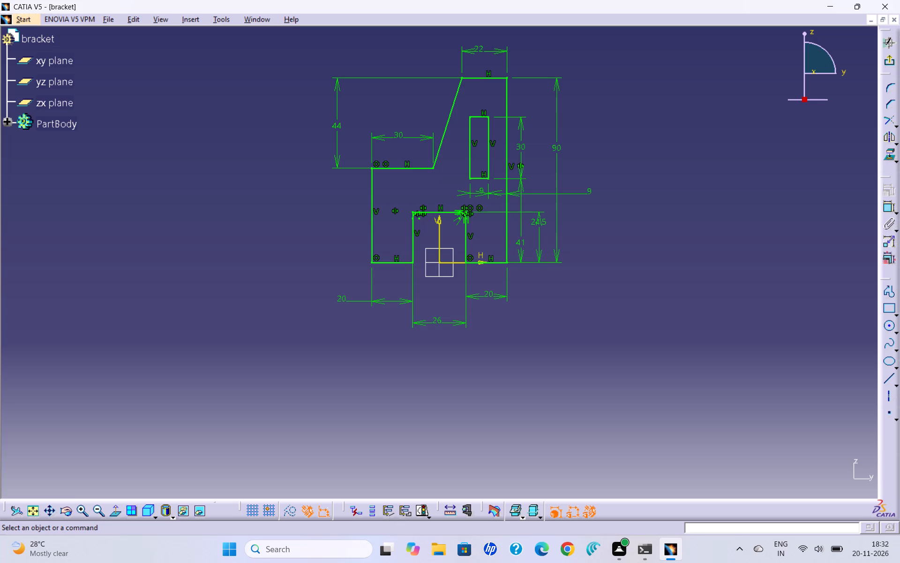
{"action": "triple_click", "coordinate": [80, 507]}
{"action": "triple_click", "coordinate": [80, 507]}
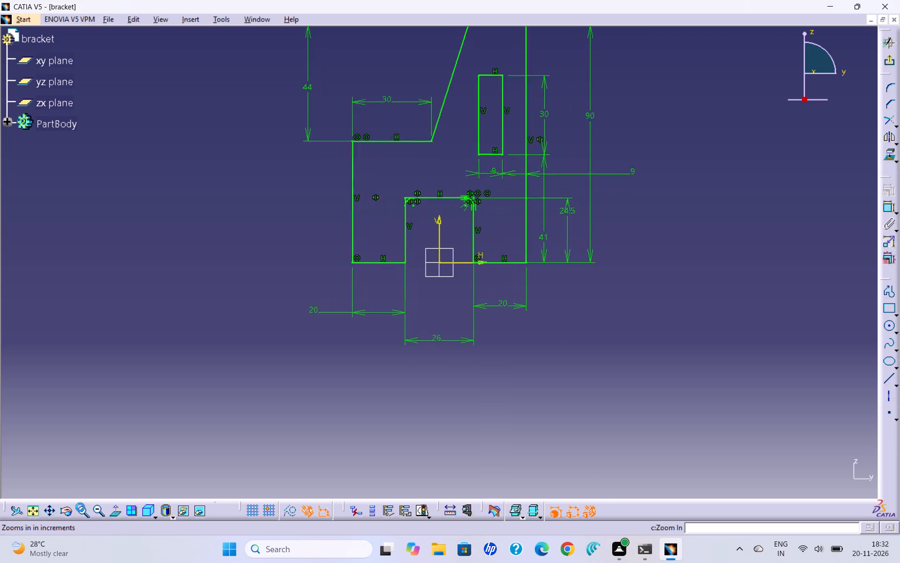
{"action": "triple_click", "coordinate": [80, 507]}
{"action": "triple_click", "coordinate": [80, 507]}
{"action": "left_click", "coordinate": [80, 507]}
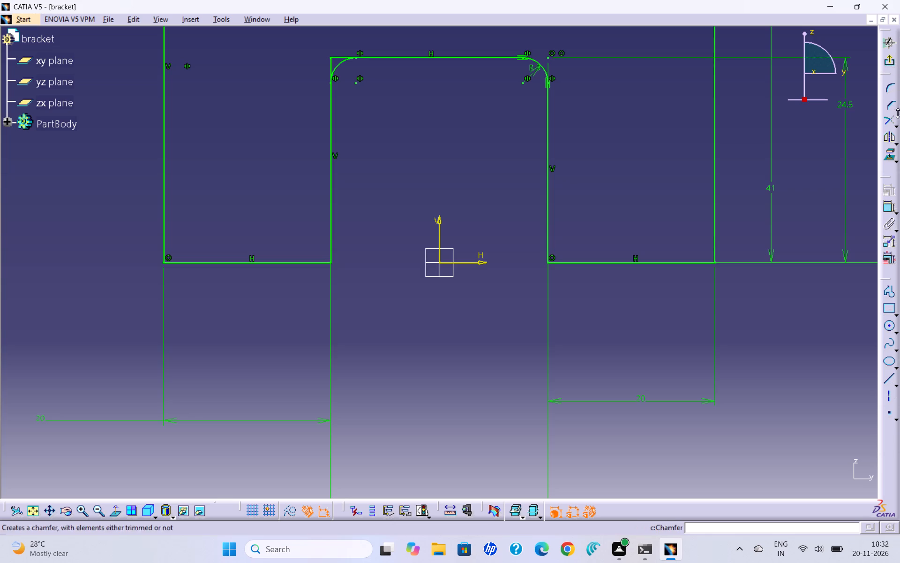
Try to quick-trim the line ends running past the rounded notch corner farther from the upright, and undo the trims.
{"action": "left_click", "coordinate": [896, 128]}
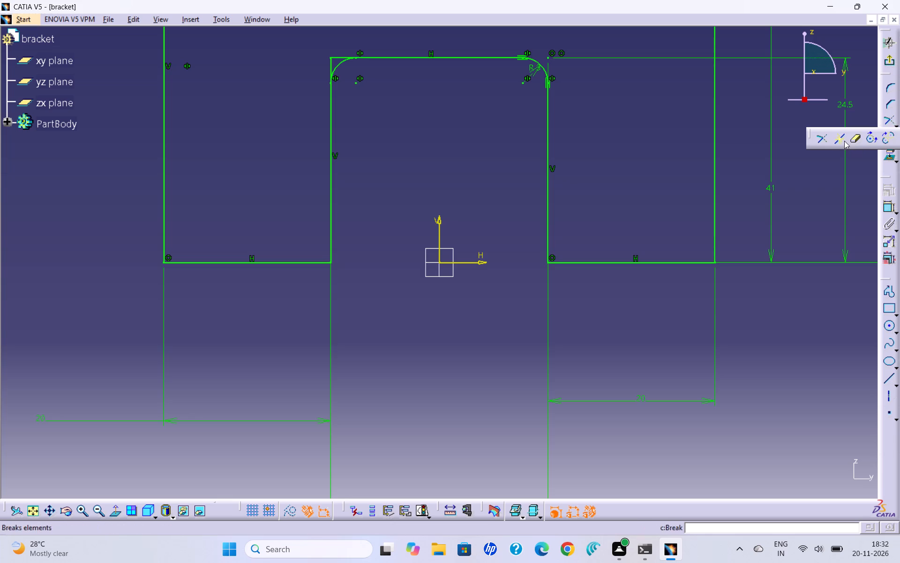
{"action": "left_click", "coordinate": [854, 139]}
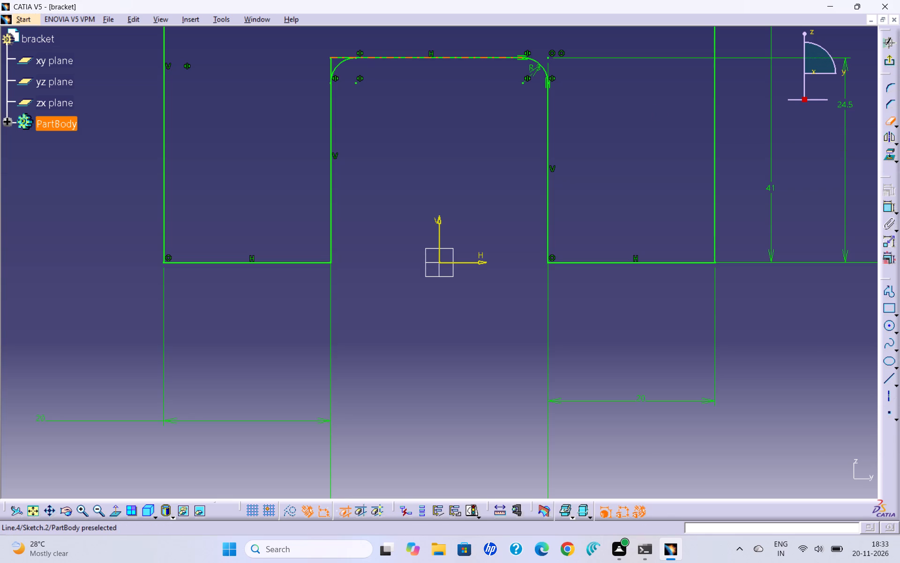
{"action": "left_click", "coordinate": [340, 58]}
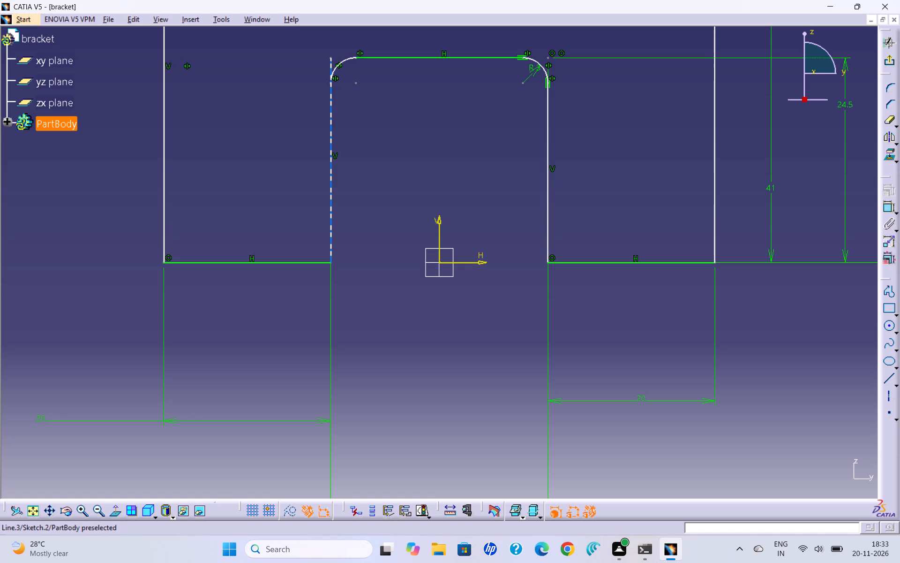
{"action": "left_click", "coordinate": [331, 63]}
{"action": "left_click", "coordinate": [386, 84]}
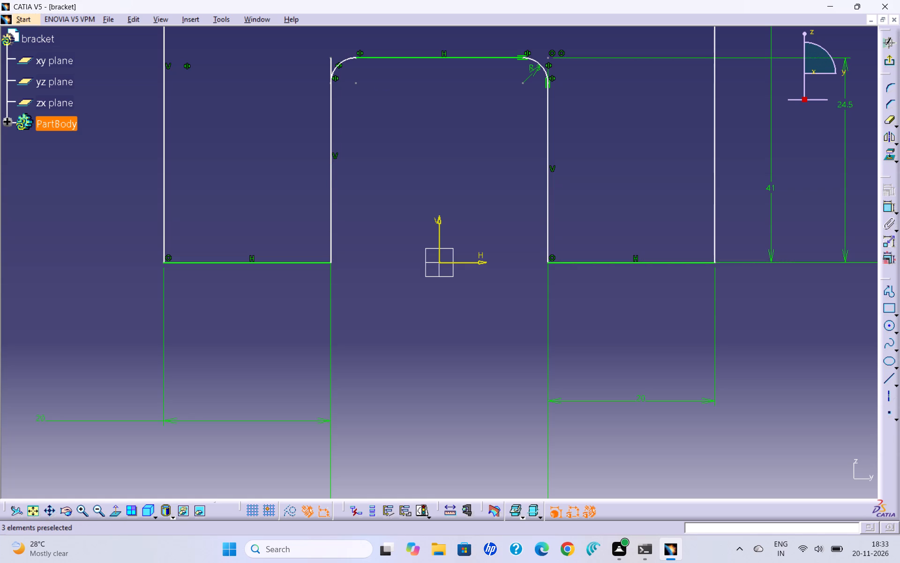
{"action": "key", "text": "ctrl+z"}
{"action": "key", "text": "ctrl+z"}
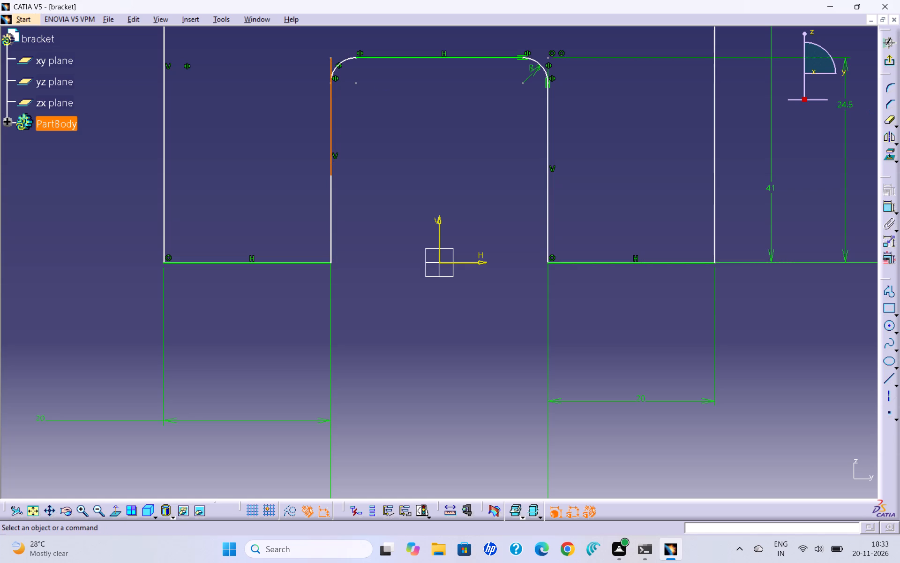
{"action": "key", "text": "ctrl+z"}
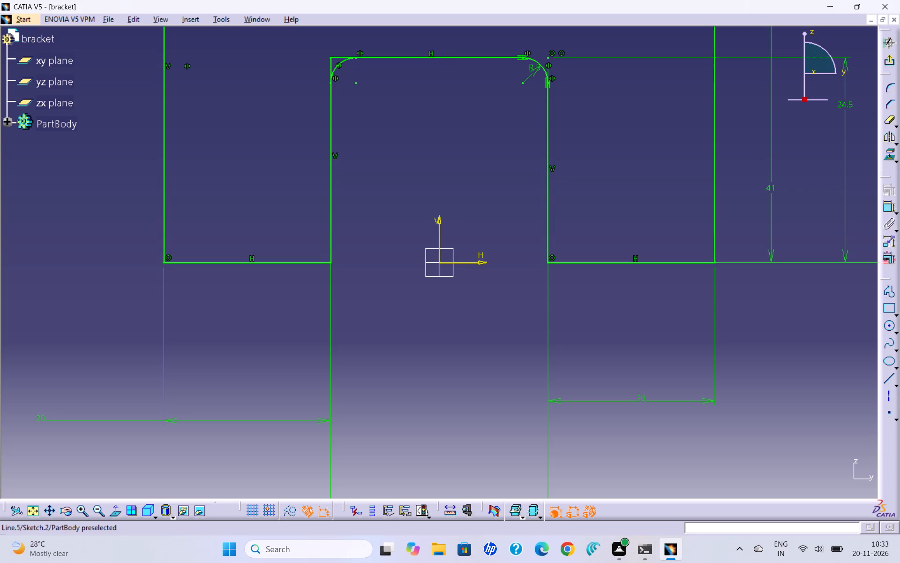
Delete the untrimmed rounding arc at the notch corner farther from the upright.
{"action": "right_click", "coordinate": [337, 63]}
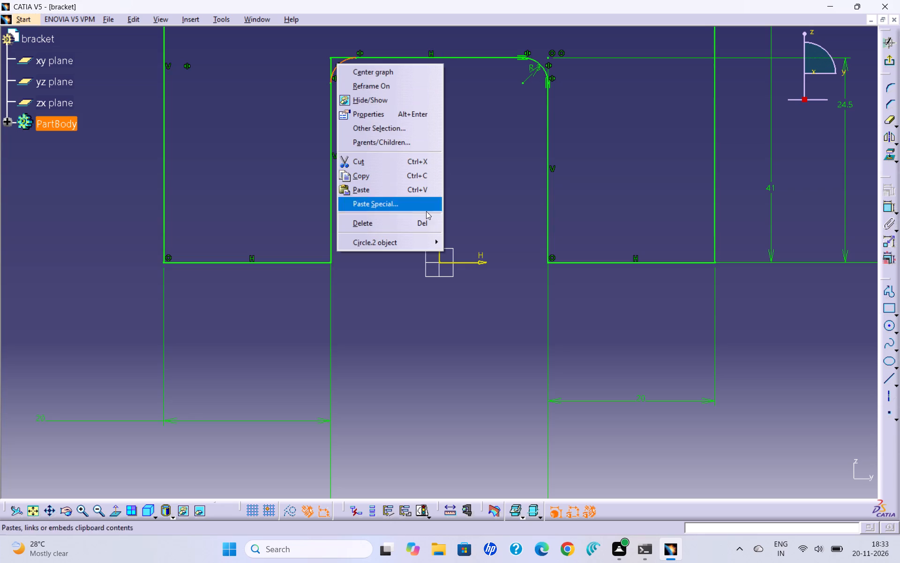
{"action": "left_click", "coordinate": [428, 221]}
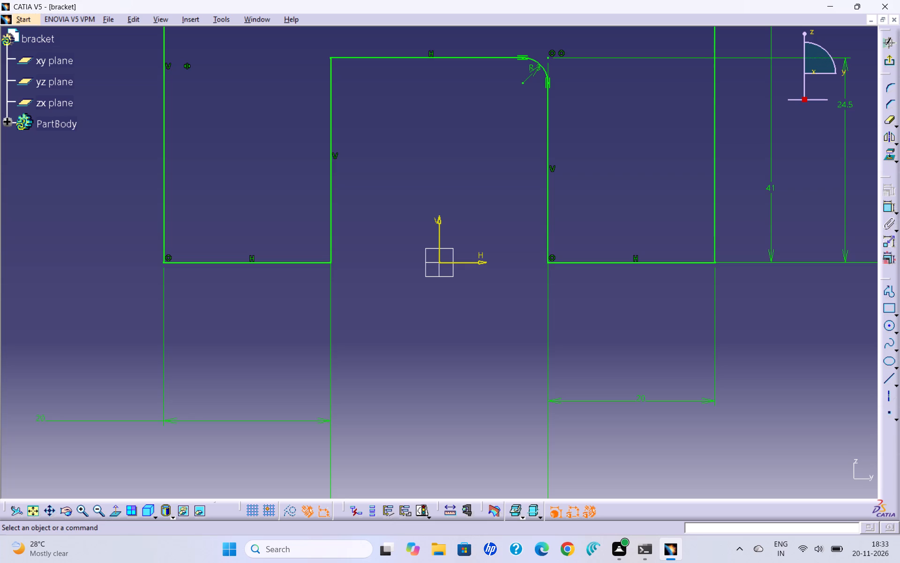
Round the notch corner farther from the upright with a trimmed corner and set its radius to 3 mm.
{"action": "left_click", "coordinate": [888, 85]}
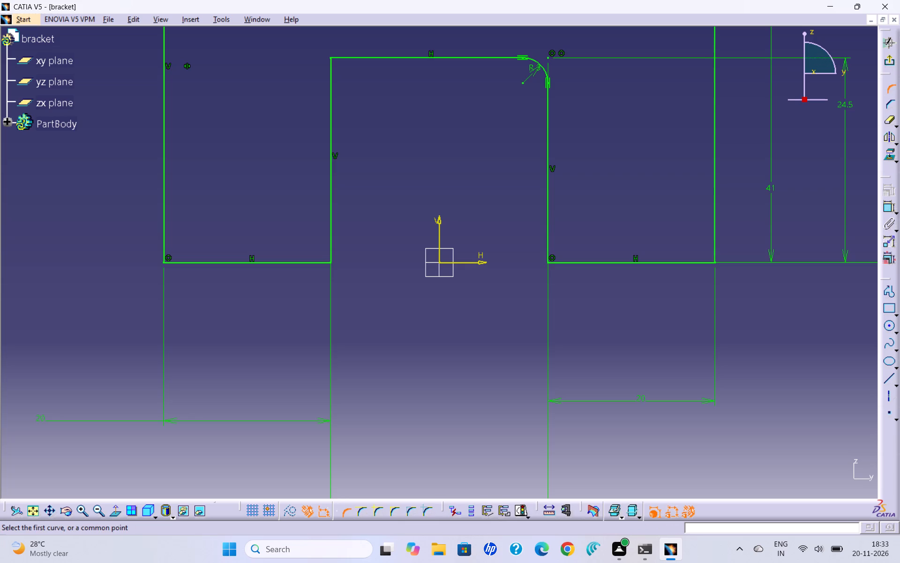
{"action": "left_click", "coordinate": [332, 78]}
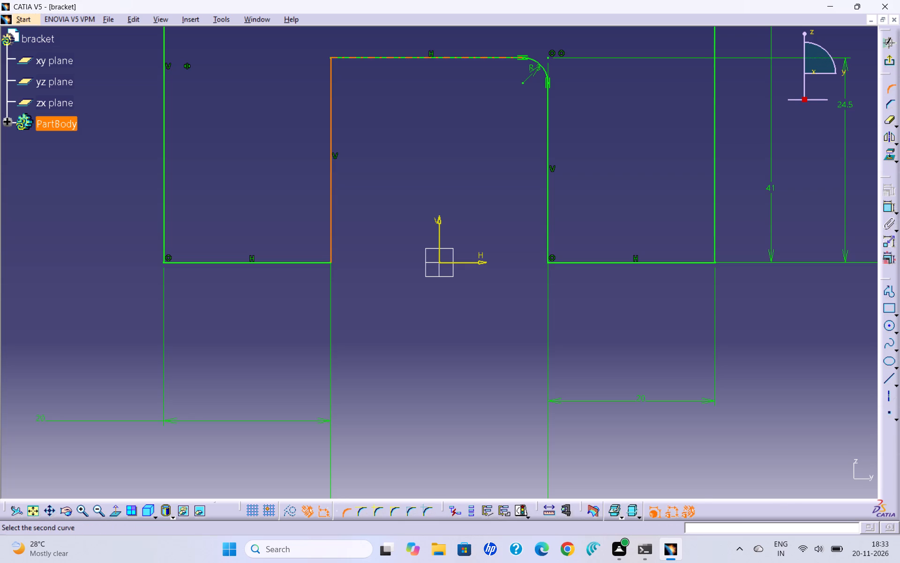
{"action": "left_click", "coordinate": [344, 58]}
{"action": "left_click", "coordinate": [345, 69]}
{"action": "double_click", "coordinate": [358, 77]}
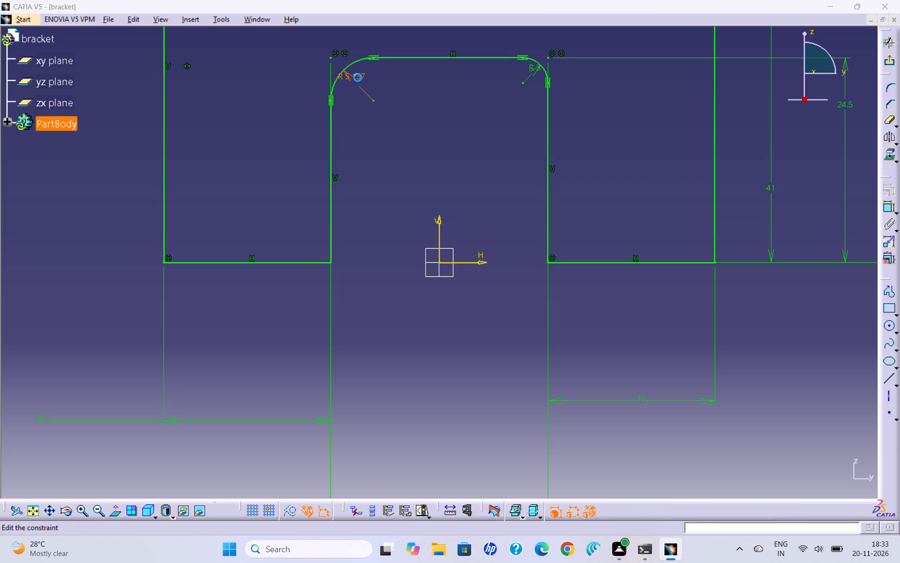
{"action": "key", "text": "3"}
{"action": "key", "text": "Return"}
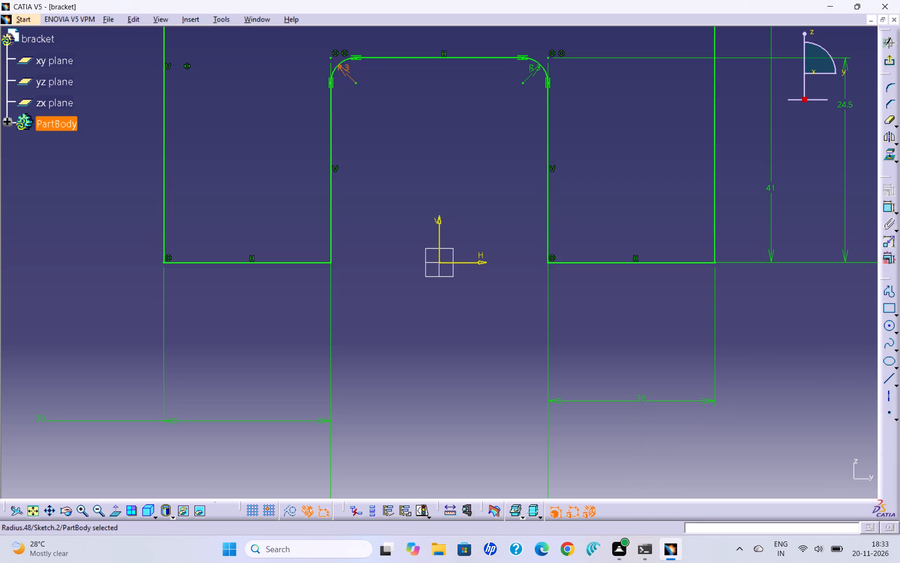
Exit the sketch and pad the profile with a length of 15/2 mm and mirrored extent.
{"action": "left_click", "coordinate": [885, 63]}
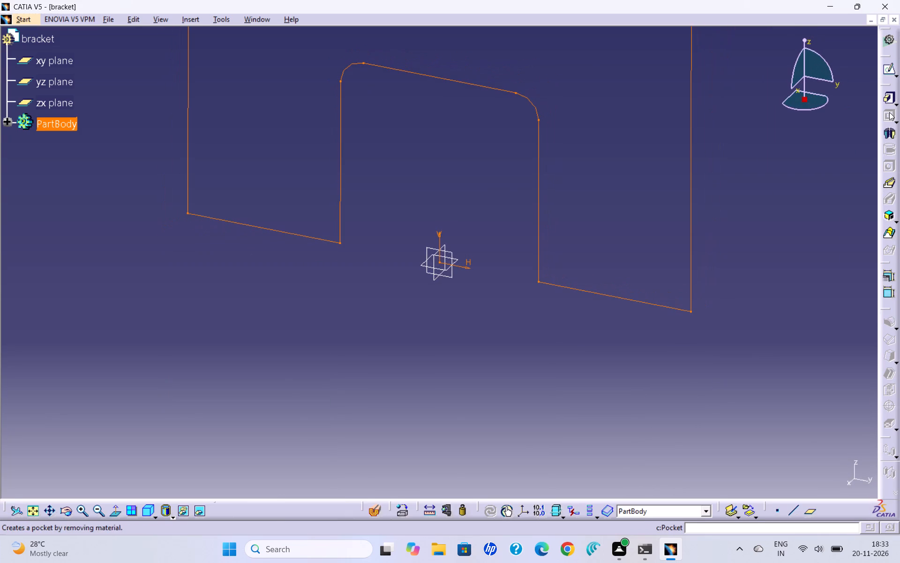
{"action": "left_click", "coordinate": [891, 102]}
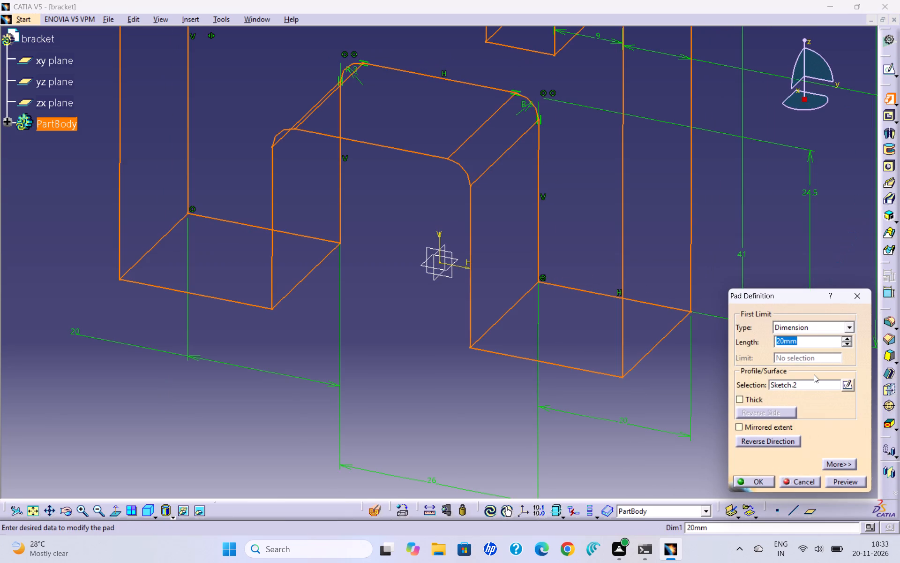
{"action": "left_click", "coordinate": [737, 426]}
{"action": "double_click", "coordinate": [802, 337]}
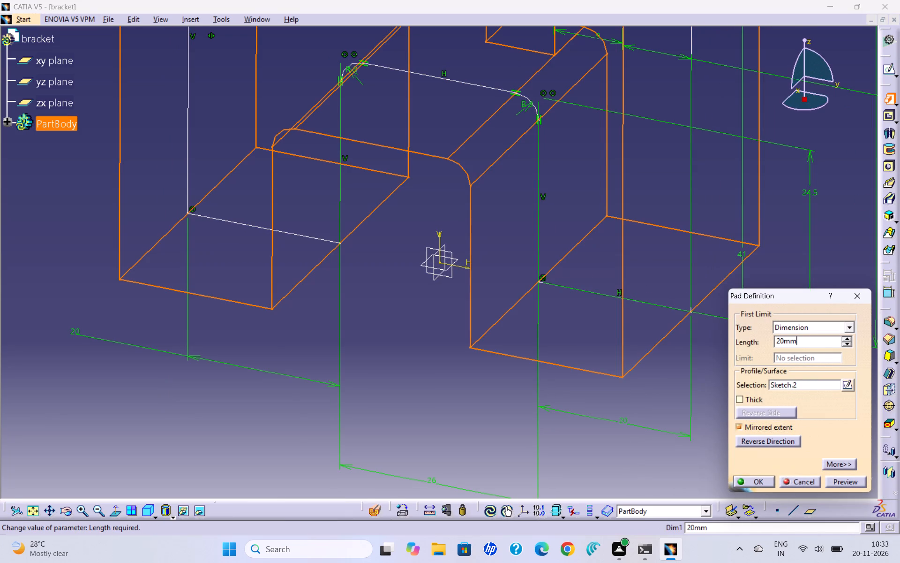
{"action": "type", "text": "15/2"}
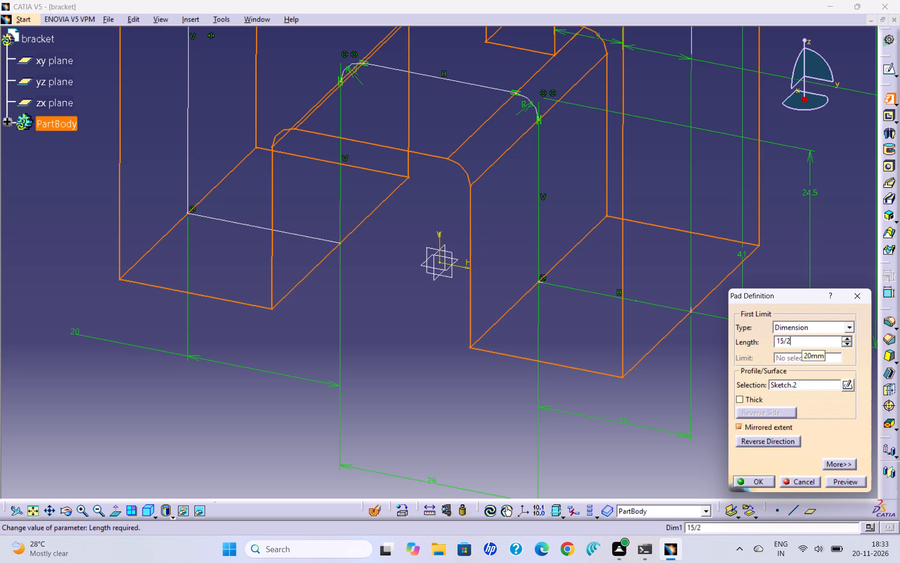
{"action": "key", "text": "Return"}
{"action": "left_click", "coordinate": [802, 337]}
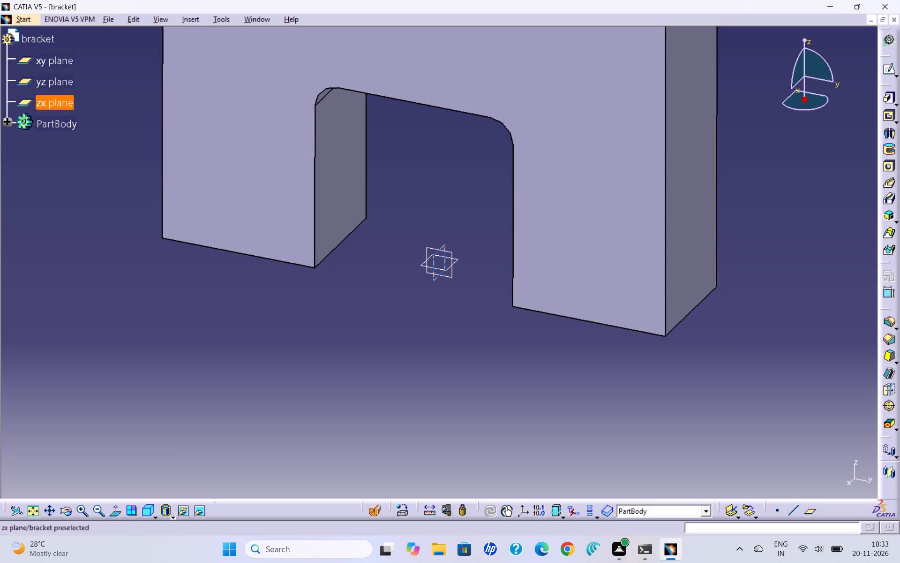
Start a sketch on the yz plane and project the upright's outer vertical edge onto it.
{"action": "left_click", "coordinate": [50, 85]}
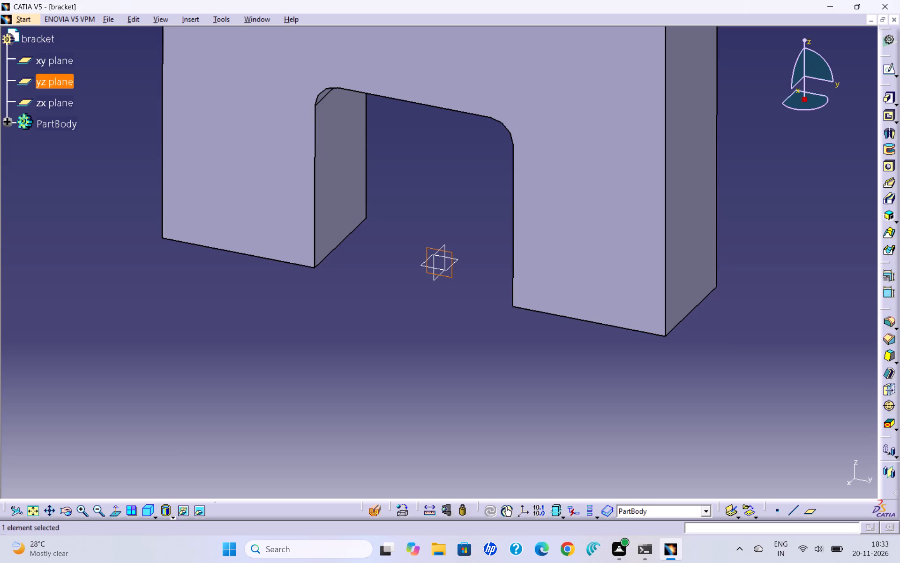
{"action": "left_click", "coordinate": [889, 70]}
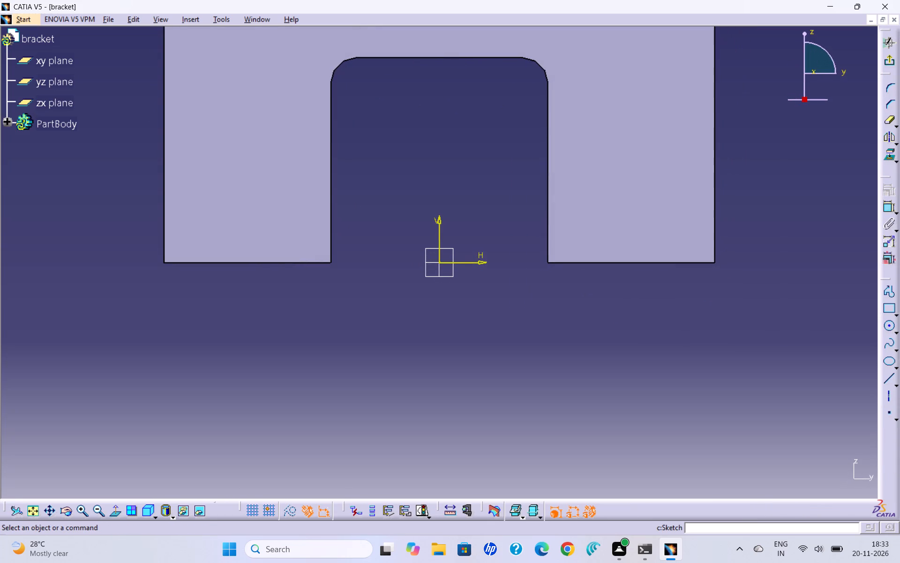
{"action": "left_click", "coordinate": [34, 509]}
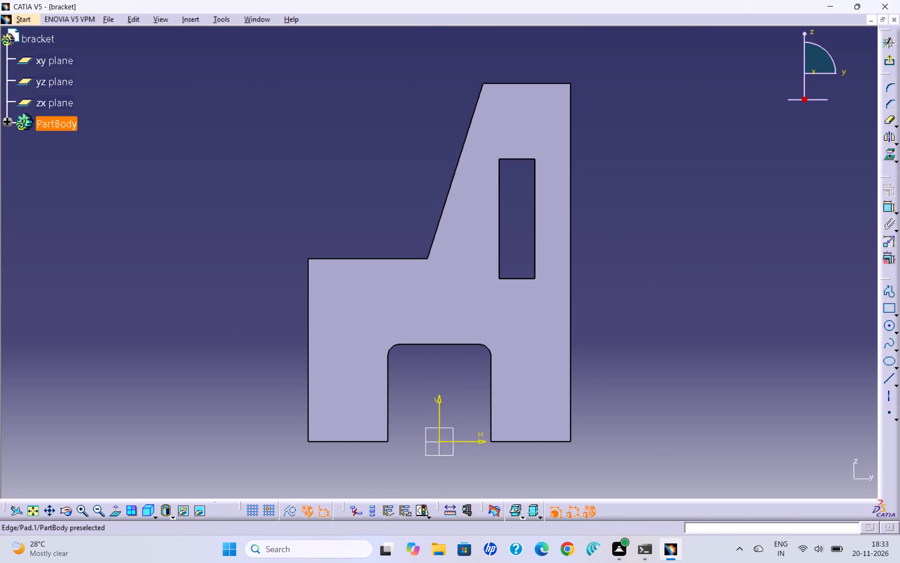
{"action": "left_click", "coordinate": [63, 77]}
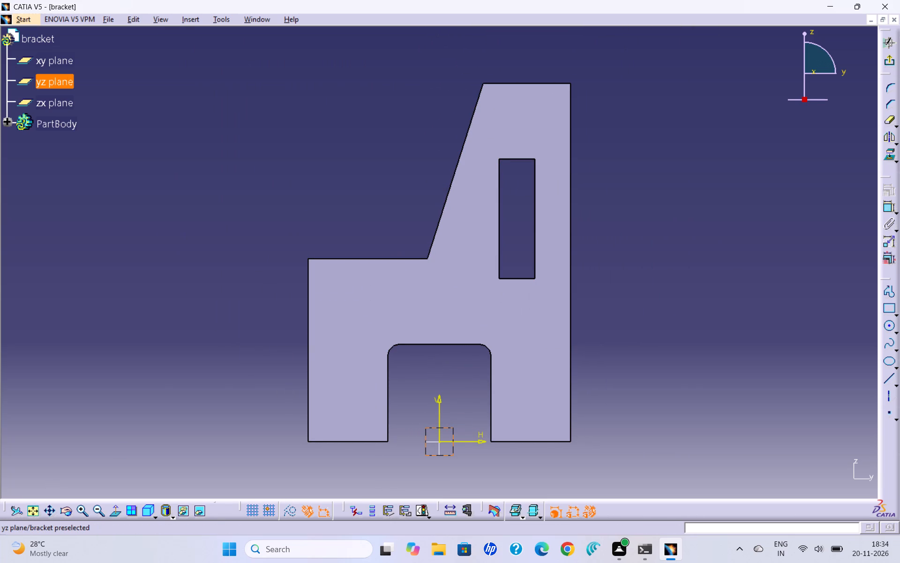
{"action": "left_click", "coordinate": [218, 105]}
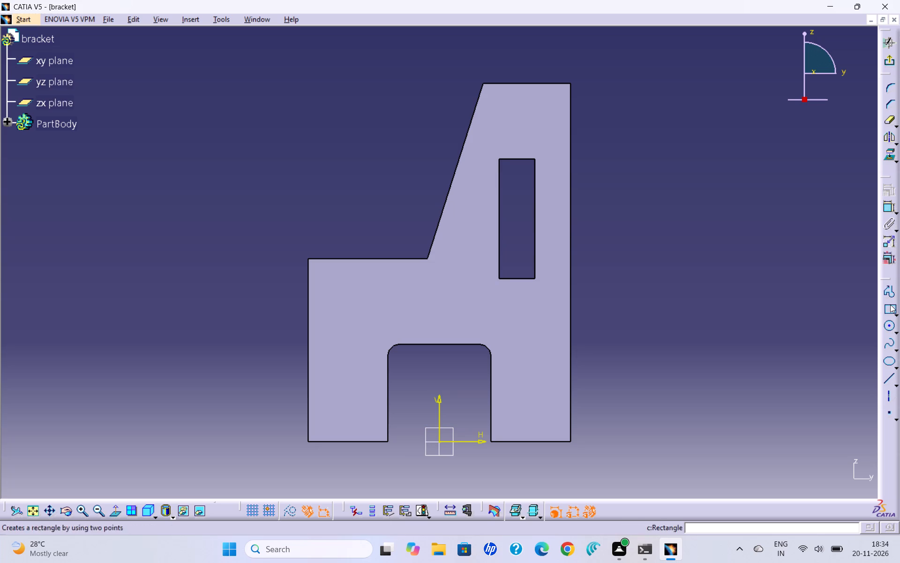
{"action": "left_click", "coordinate": [892, 154]}
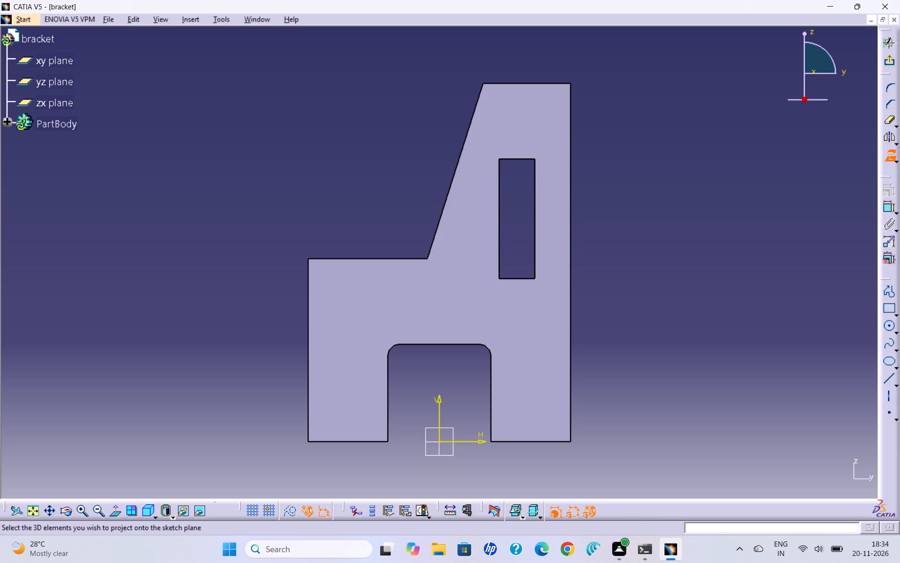
{"action": "left_click", "coordinate": [570, 223]}
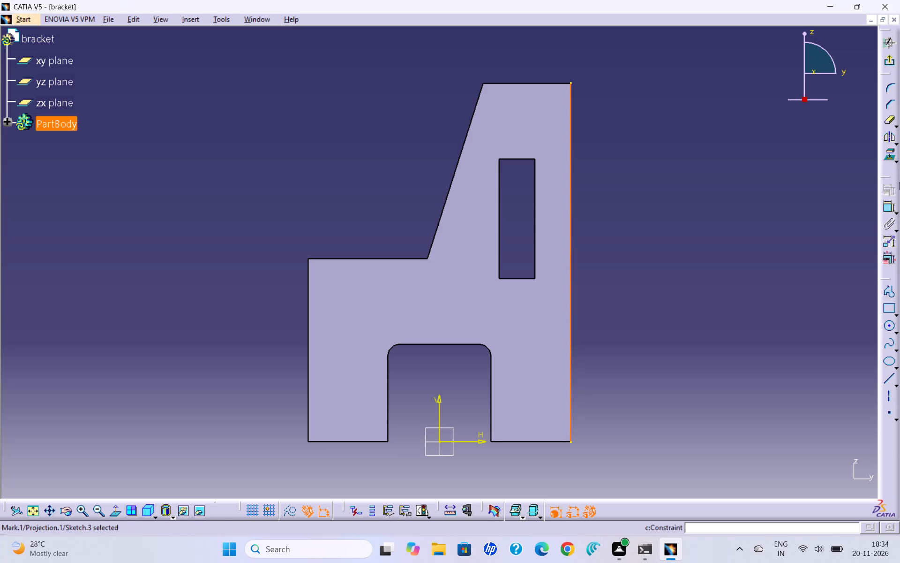
{"action": "left_click", "coordinate": [777, 175]}
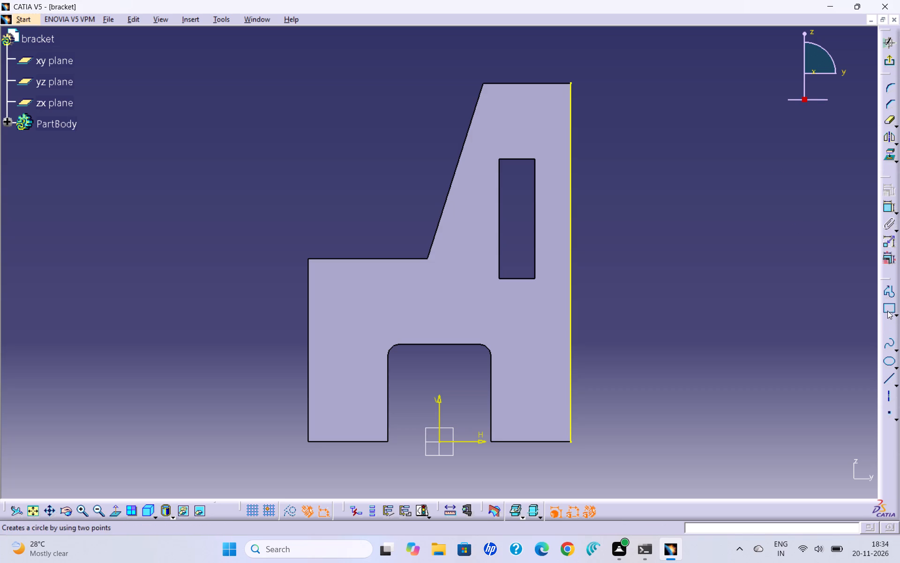
Sketch an open stepped profile off the projected edge, about 33 mm wide at the base, stepping in at about 42 mm and about 78 mm high.
{"action": "left_click", "coordinate": [887, 295]}
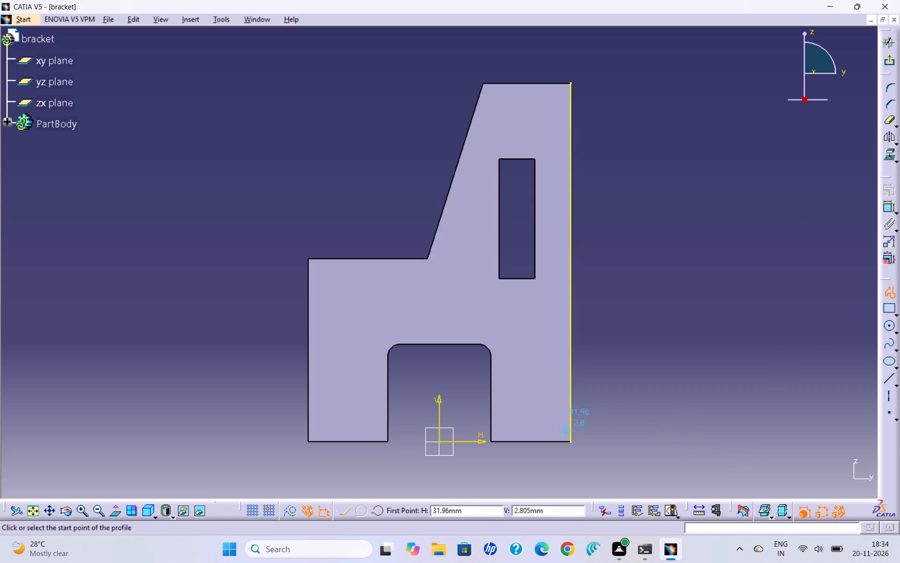
{"action": "left_click", "coordinate": [573, 442]}
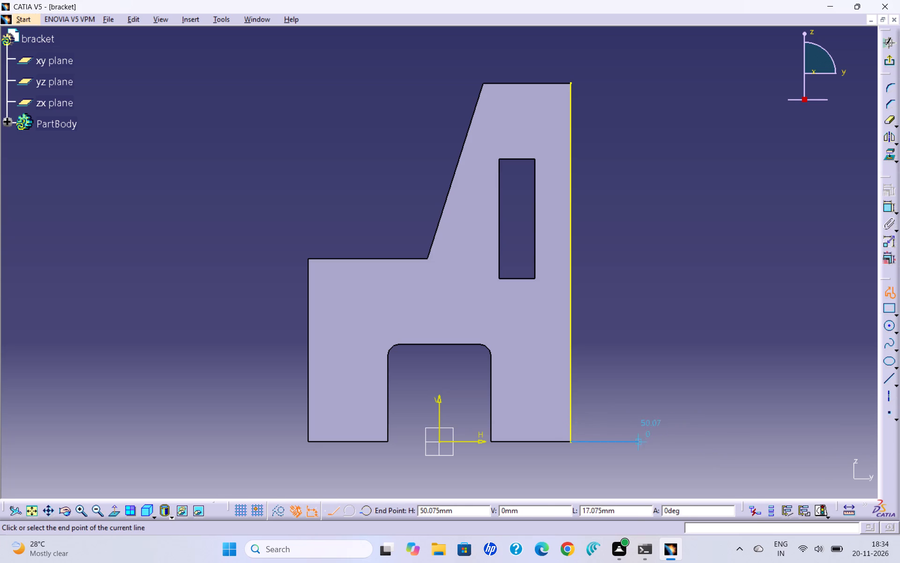
{"action": "left_click", "coordinate": [704, 440]}
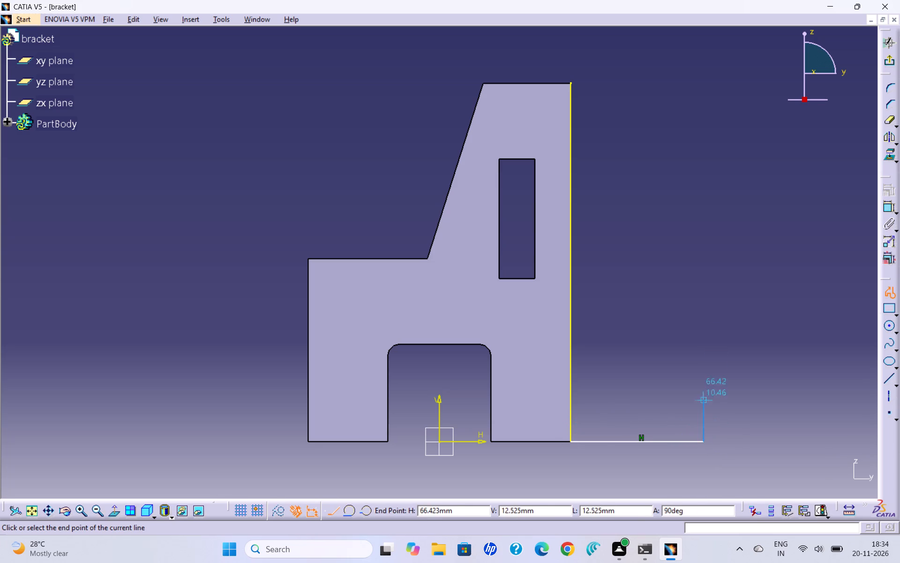
{"action": "left_click", "coordinate": [701, 276]}
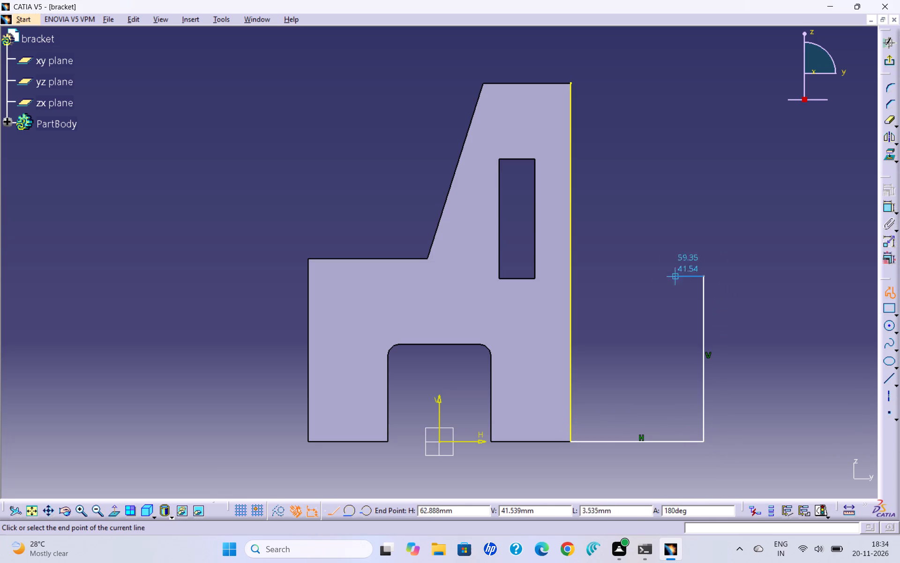
{"action": "left_click", "coordinate": [670, 277]}
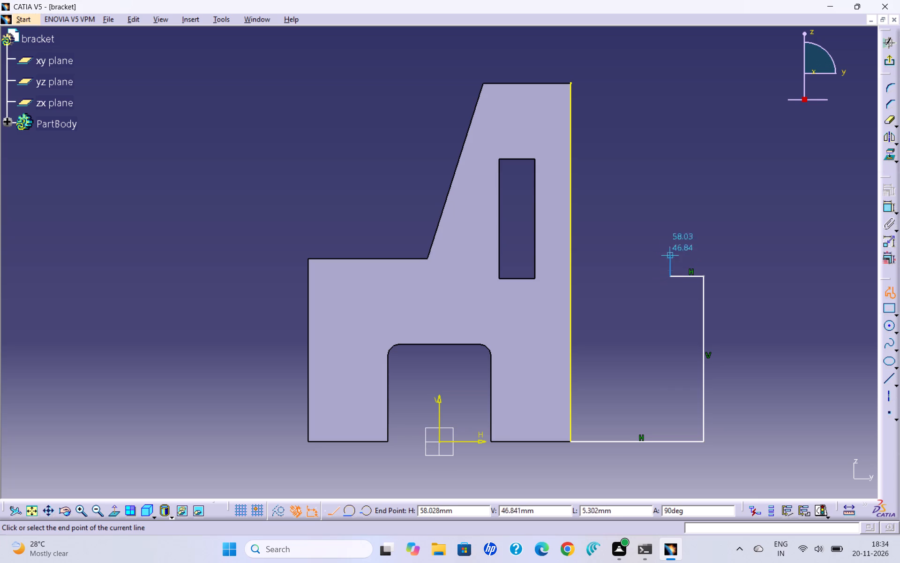
{"action": "left_click", "coordinate": [670, 130]}
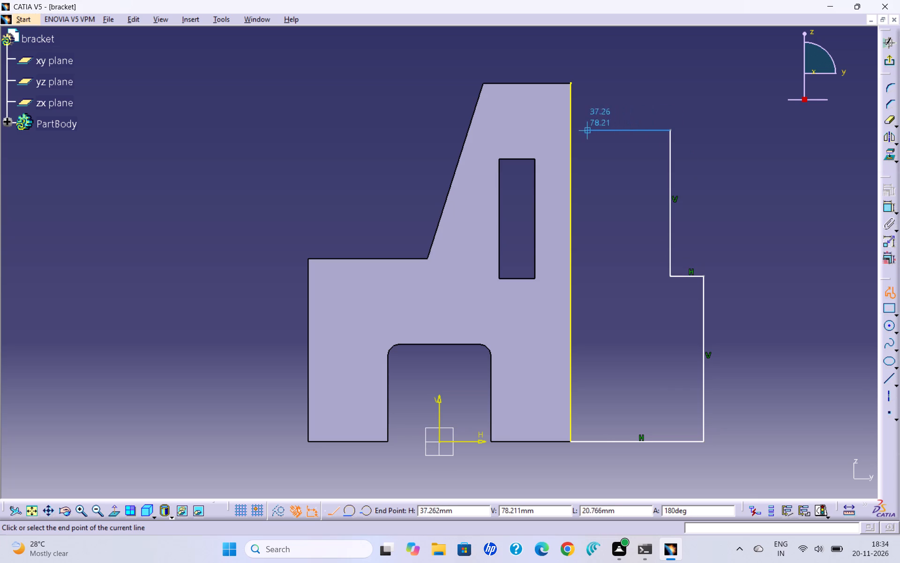
{"action": "left_click", "coordinate": [570, 130]}
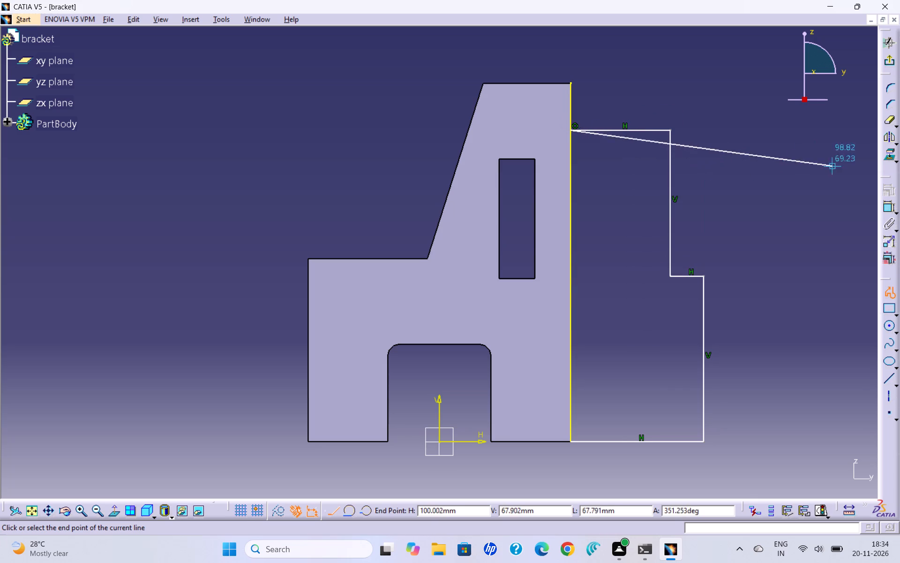
{"action": "left_click", "coordinate": [891, 287]}
{"action": "left_click", "coordinate": [765, 226]}
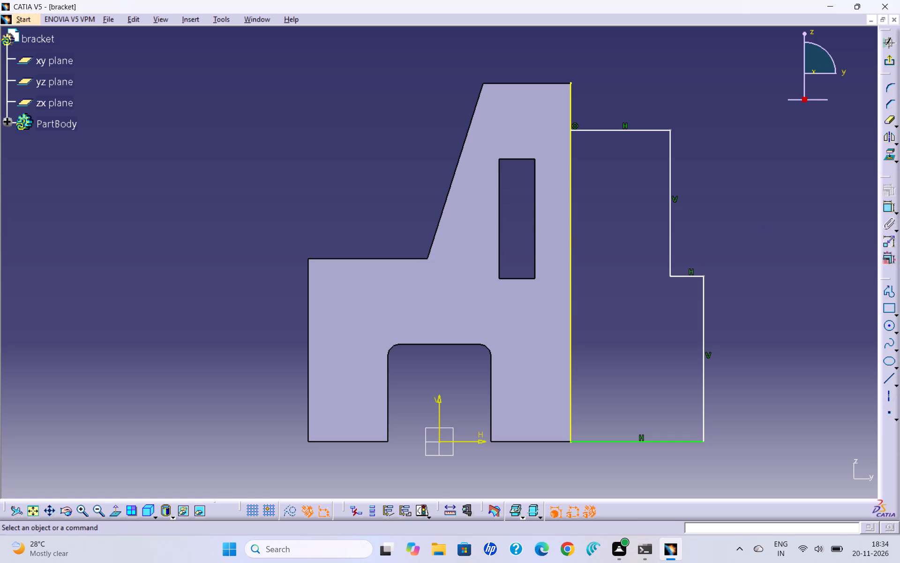
Dimension the stepped profile's base line and set its length to 45 mm.
{"action": "double_click", "coordinate": [887, 205]}
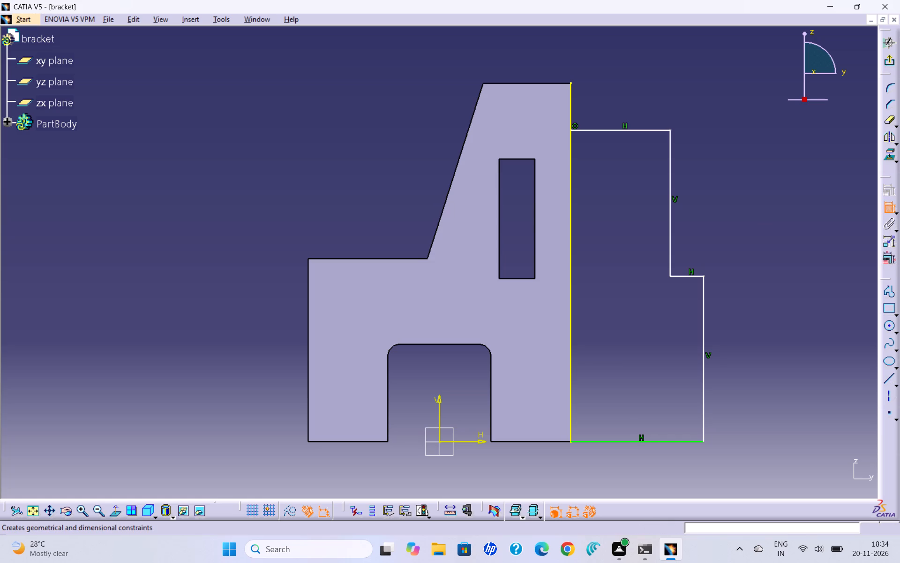
{"action": "left_click", "coordinate": [673, 441]}
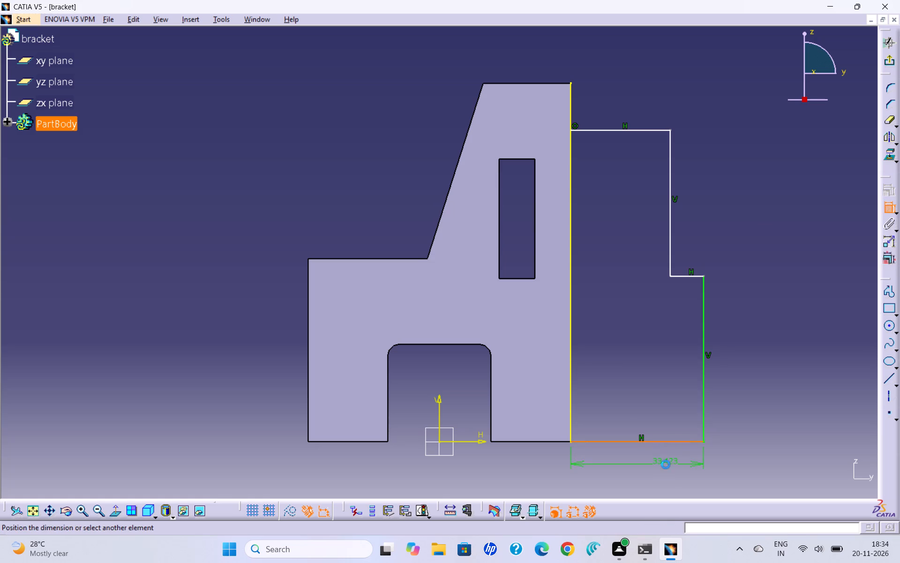
{"action": "left_click", "coordinate": [666, 464]}
{"action": "double_click", "coordinate": [667, 461]}
{"action": "type", "text": "45"}
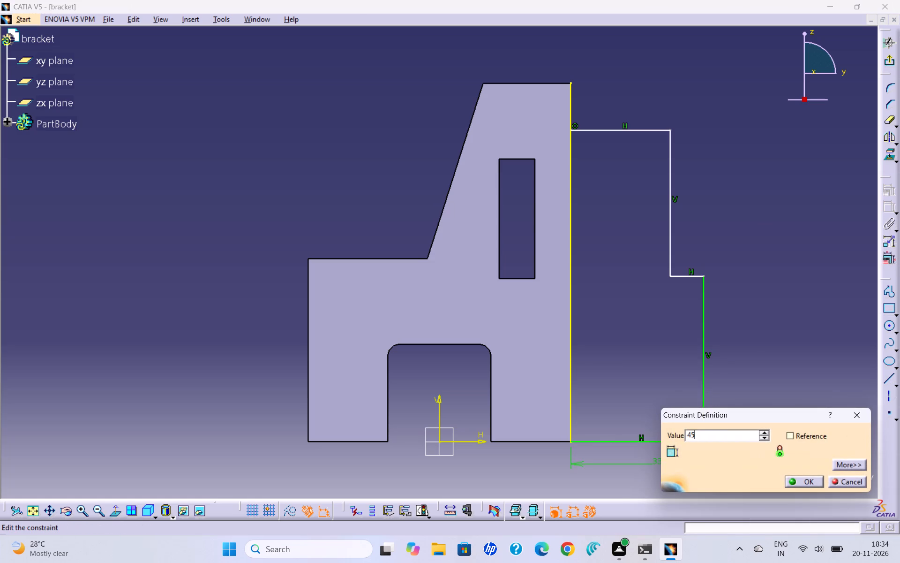
{"action": "key", "text": "Return"}
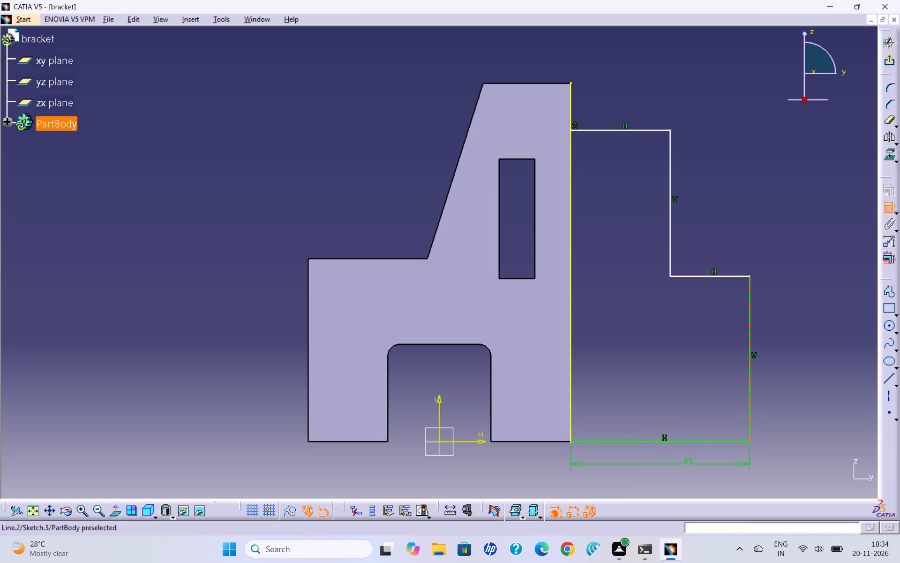
Dimension the lower outer vertical line of the stepped profile and set its length to 45 mm.
{"action": "left_click", "coordinate": [750, 378]}
{"action": "left_click", "coordinate": [765, 376]}
{"action": "double_click", "coordinate": [769, 374]}
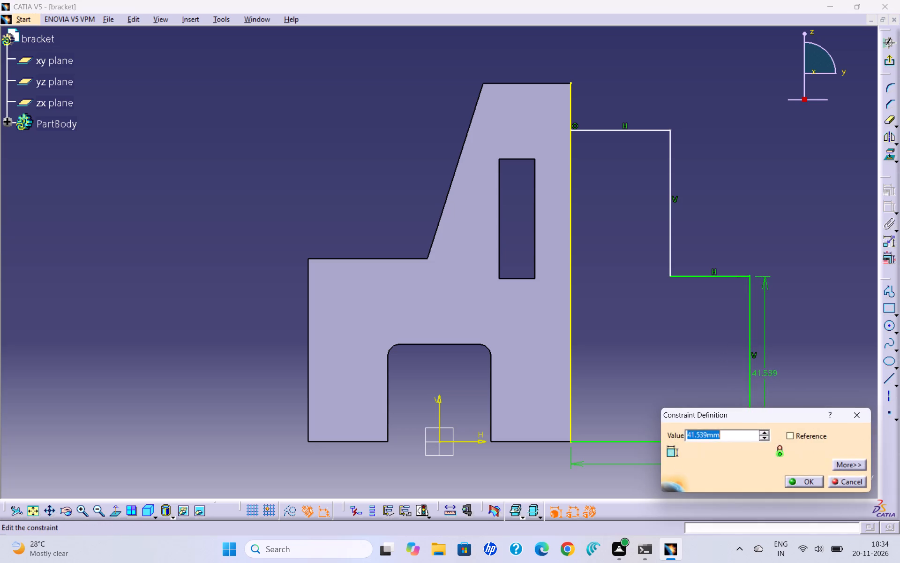
{"action": "type", "text": "45"}
{"action": "key", "text": "Return"}
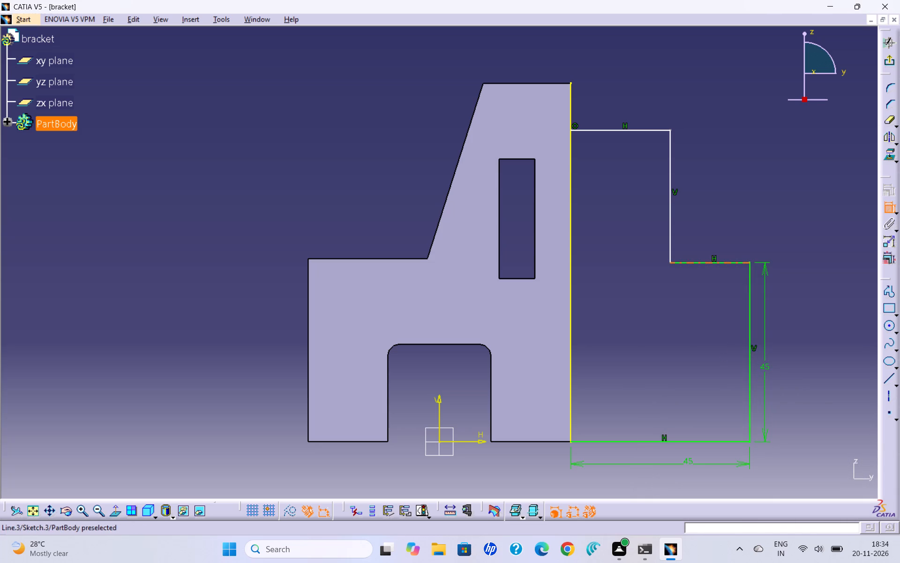
Dimension the short horizontal step line and set its length to 9 mm.
{"action": "left_click", "coordinate": [711, 261]}
{"action": "triple_click", "coordinate": [707, 229]}
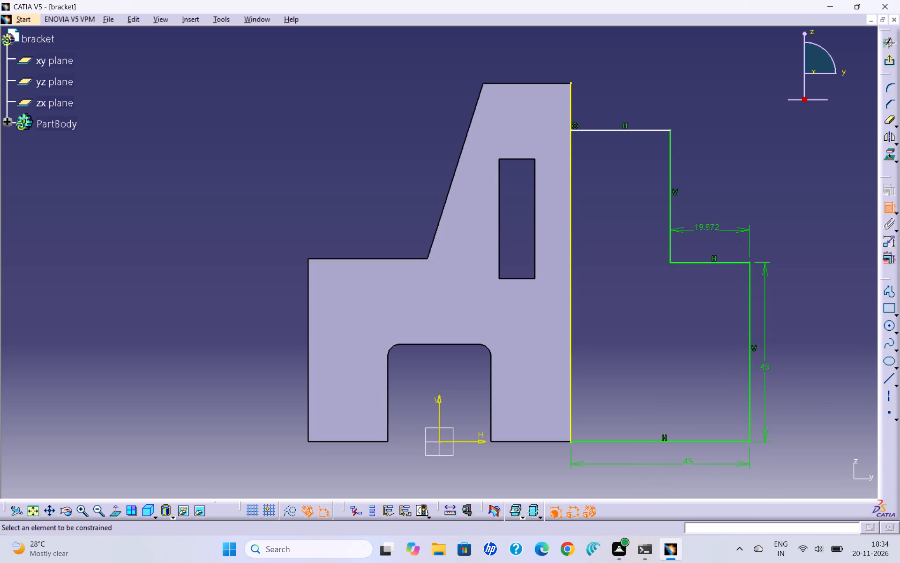
{"action": "double_click", "coordinate": [711, 225]}
{"action": "key", "text": "9"}
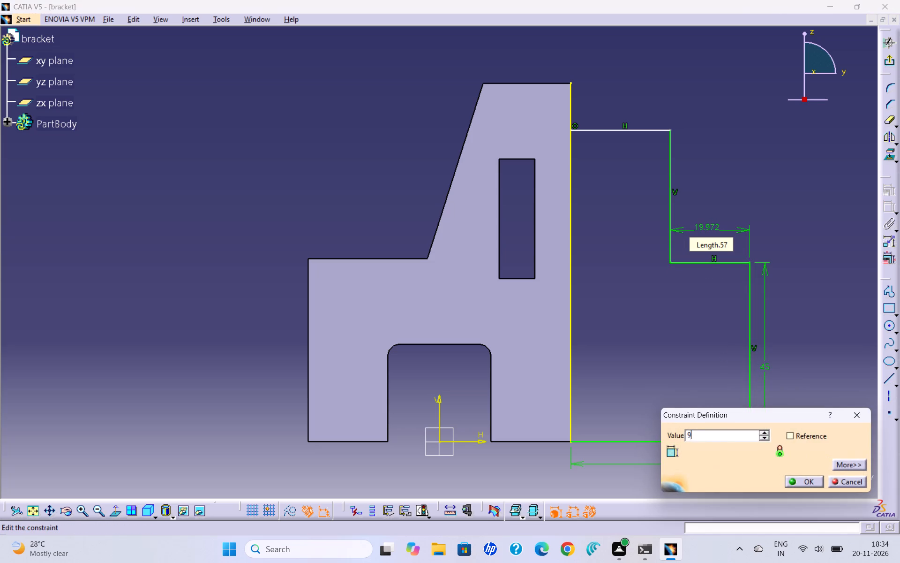
{"action": "key", "text": "Return"}
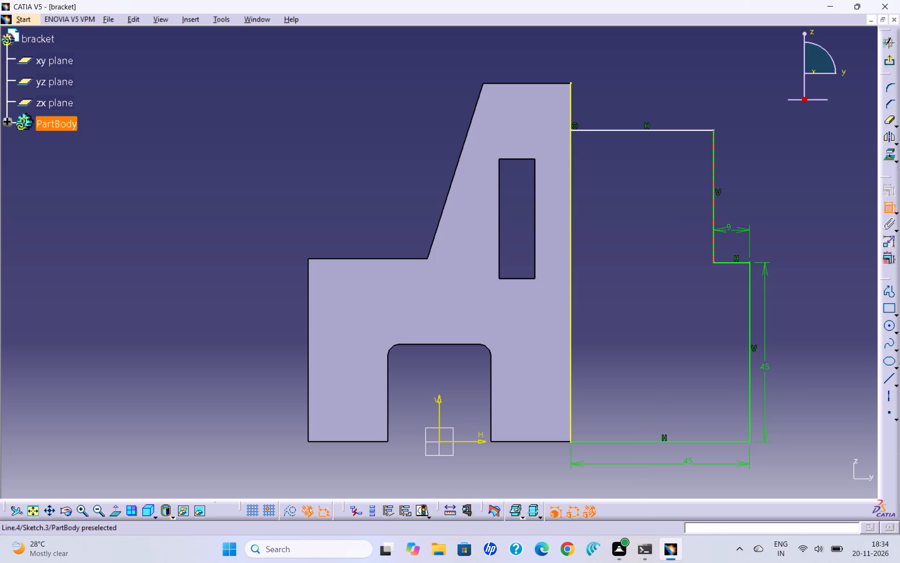
Dimension the distance between the profile's top line and base line and set it to 82 mm.
{"action": "left_click", "coordinate": [683, 129]}
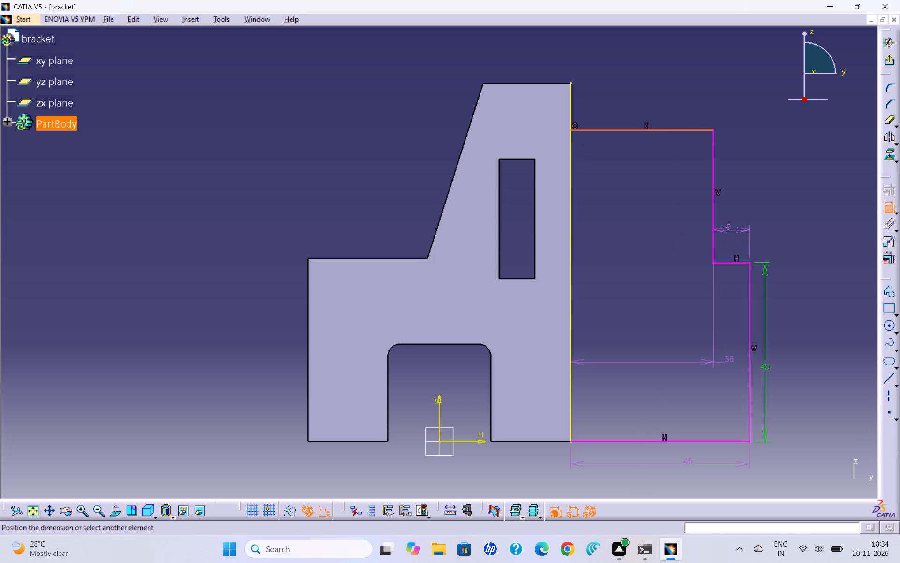
{"action": "left_click", "coordinate": [728, 441]}
{"action": "left_click", "coordinate": [813, 389]}
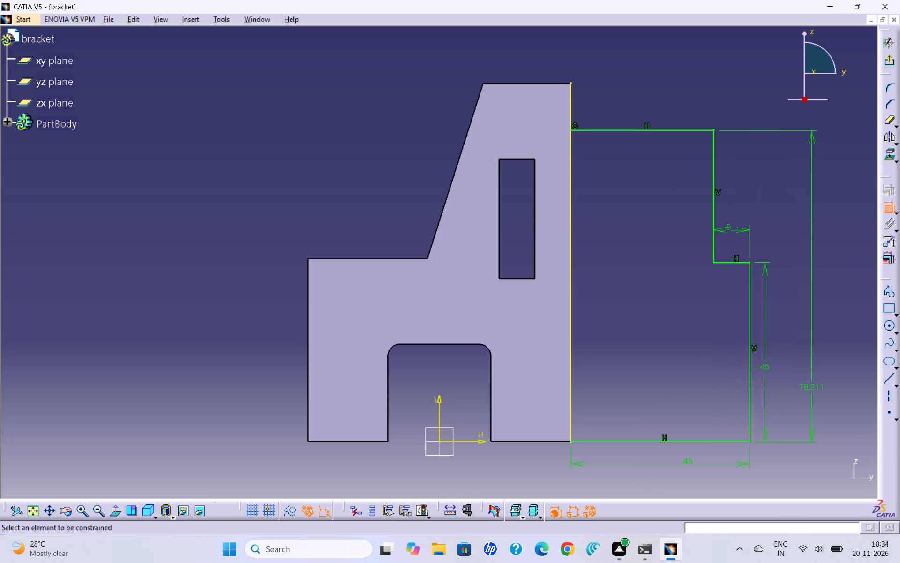
{"action": "double_click", "coordinate": [818, 383]}
{"action": "type", "text": "82"}
{"action": "key", "text": "Return"}
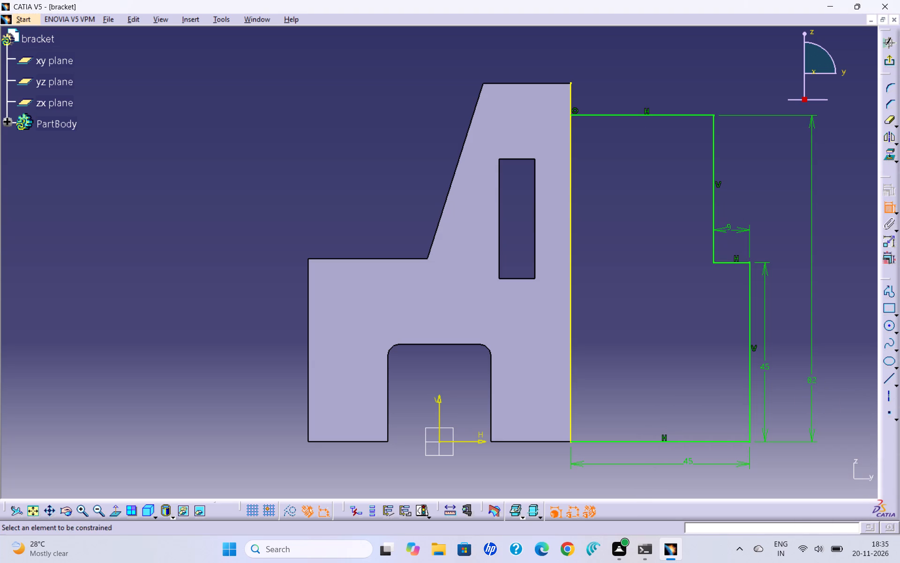
Quick-trim the portion of the projected upright edge that extends above the profile's top line.
{"action": "left_click", "coordinate": [895, 120]}
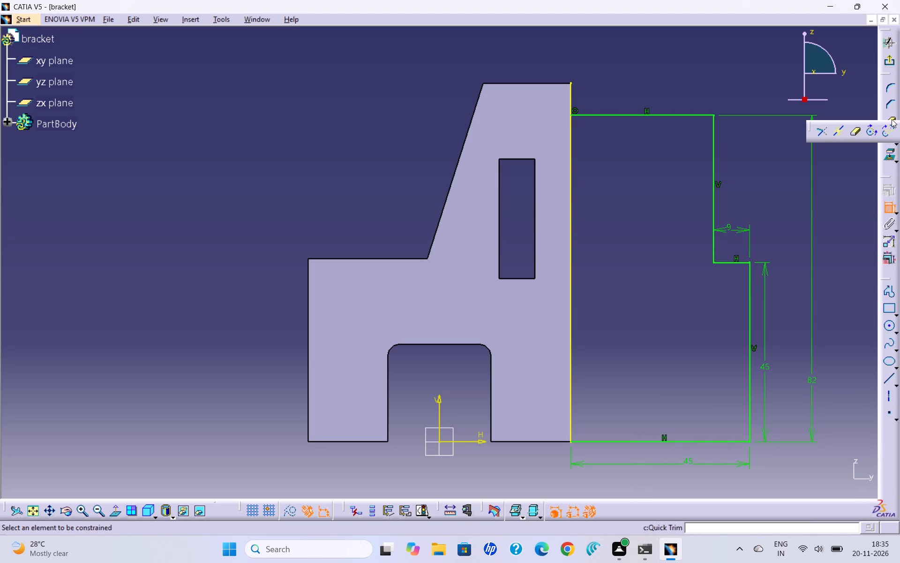
{"action": "left_click", "coordinate": [857, 134]}
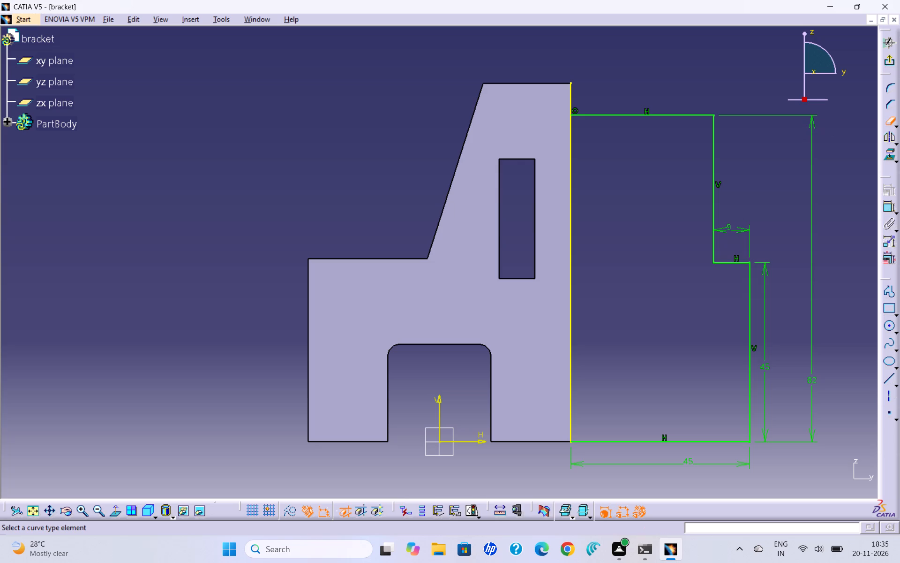
{"action": "left_click", "coordinate": [571, 96]}
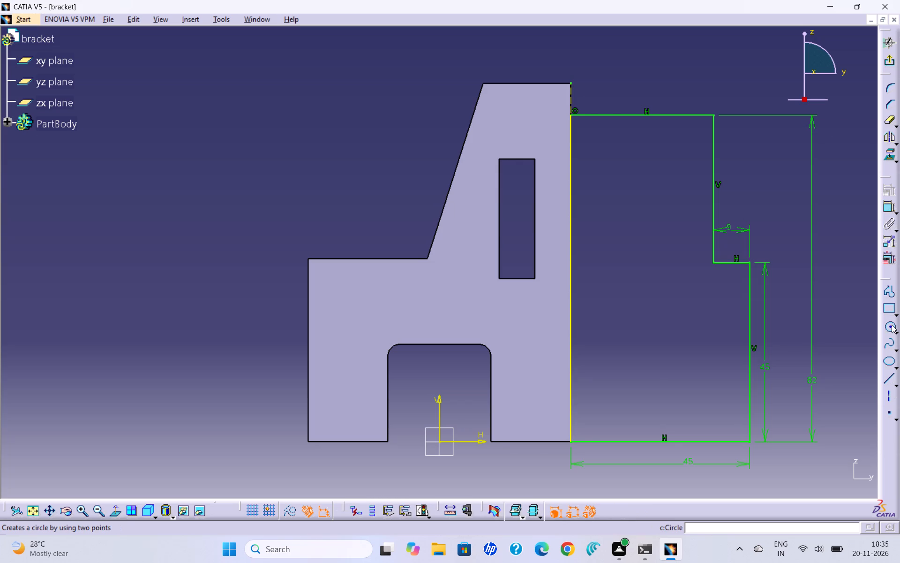
Round the profile's lower outer corner with a trimmed corner, converting the lengths to distances, and set its radius to 13 mm.
{"action": "left_click", "coordinate": [890, 83]}
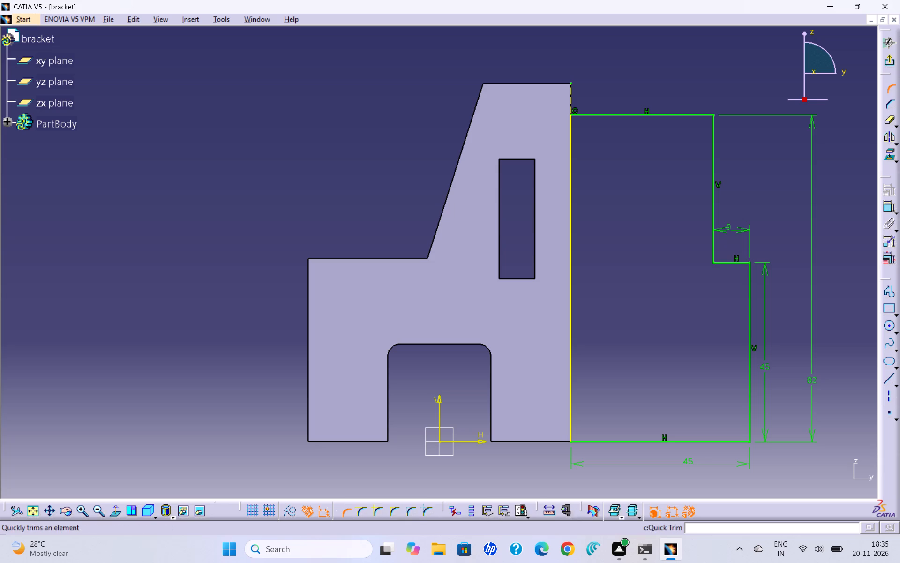
{"action": "left_click", "coordinate": [727, 441]}
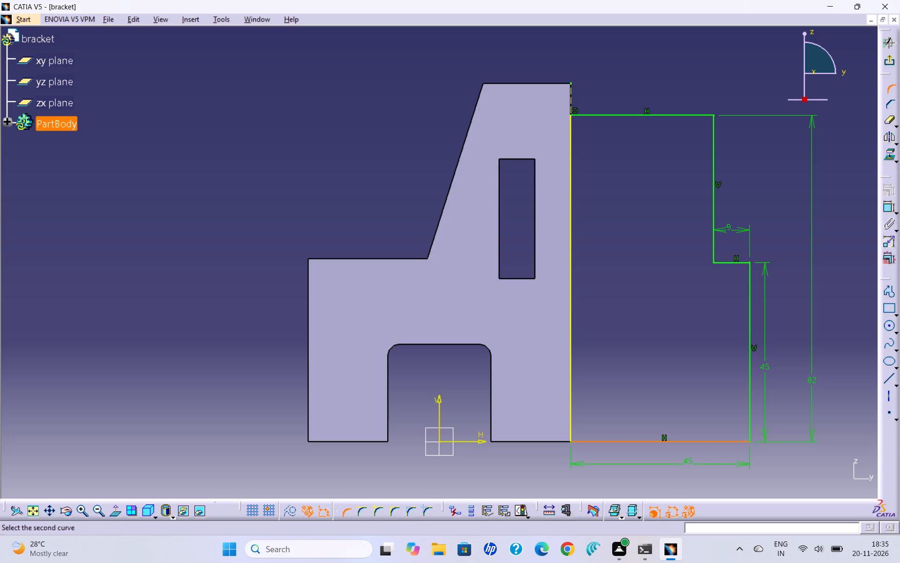
{"action": "left_click", "coordinate": [752, 424]}
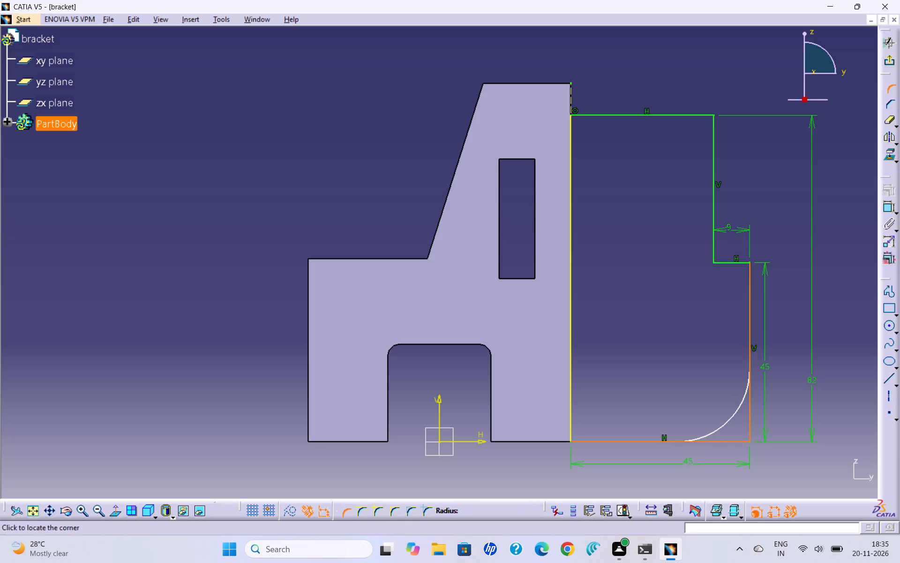
{"action": "left_click", "coordinate": [734, 428]}
{"action": "left_click", "coordinate": [482, 296]}
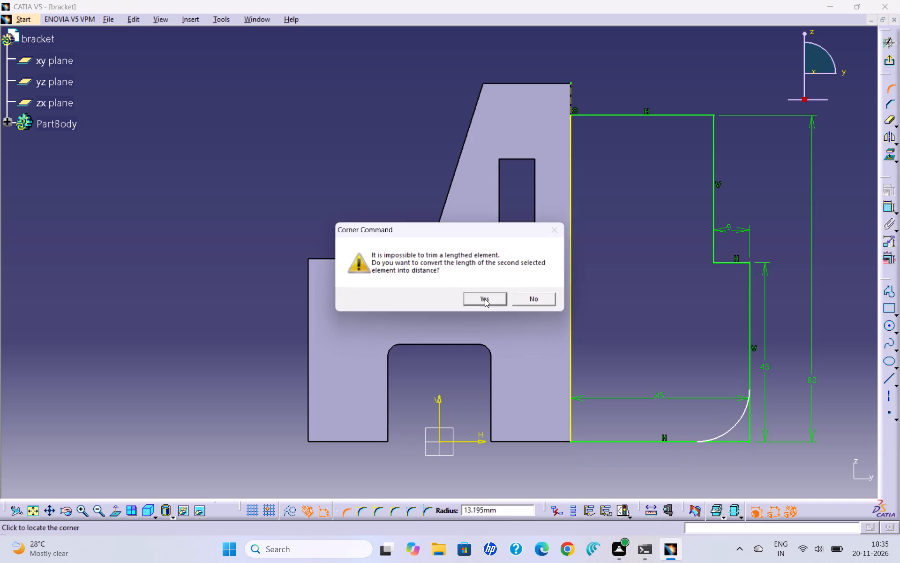
{"action": "left_click", "coordinate": [485, 299]}
{"action": "double_click", "coordinate": [728, 411]}
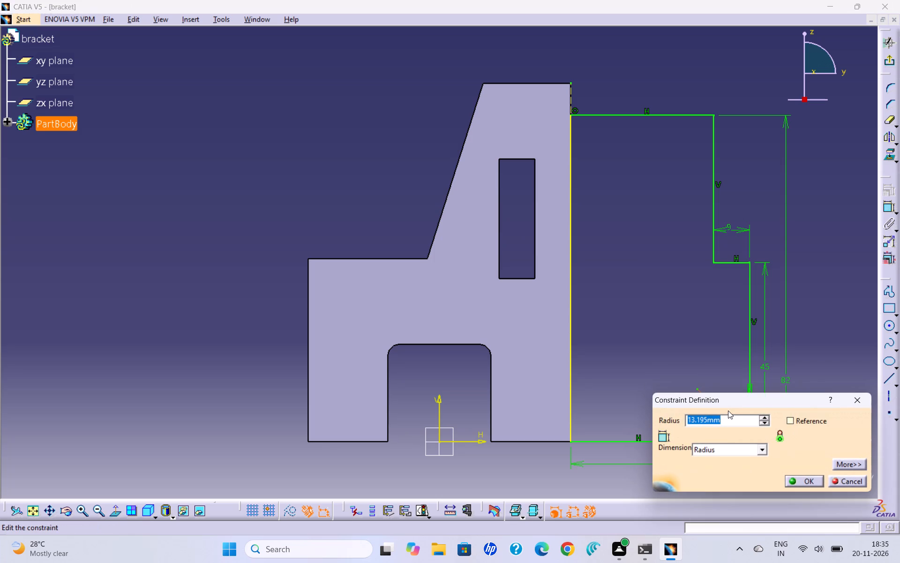
{"action": "type", "text": "13"}
{"action": "key", "text": "Return"}
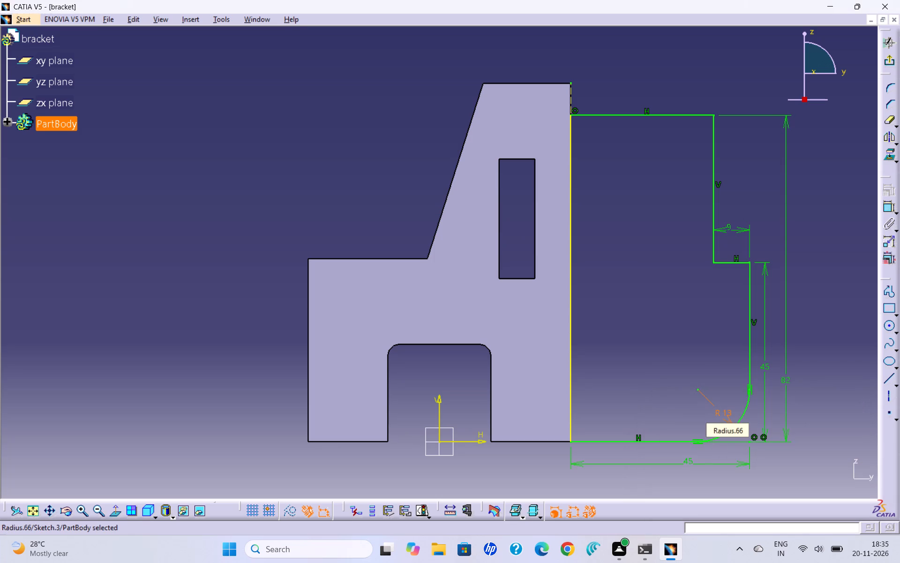
{"action": "left_click", "coordinate": [824, 400]}
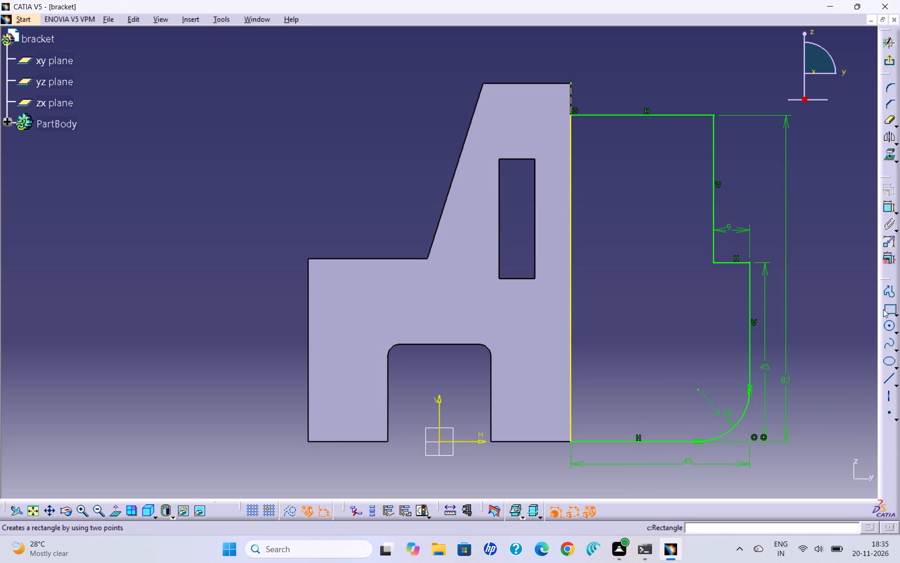
Draw a circle about 8 mm in diameter at the rounded corner's centre and delete its automatic tangency constraint.
{"action": "left_click", "coordinate": [888, 329]}
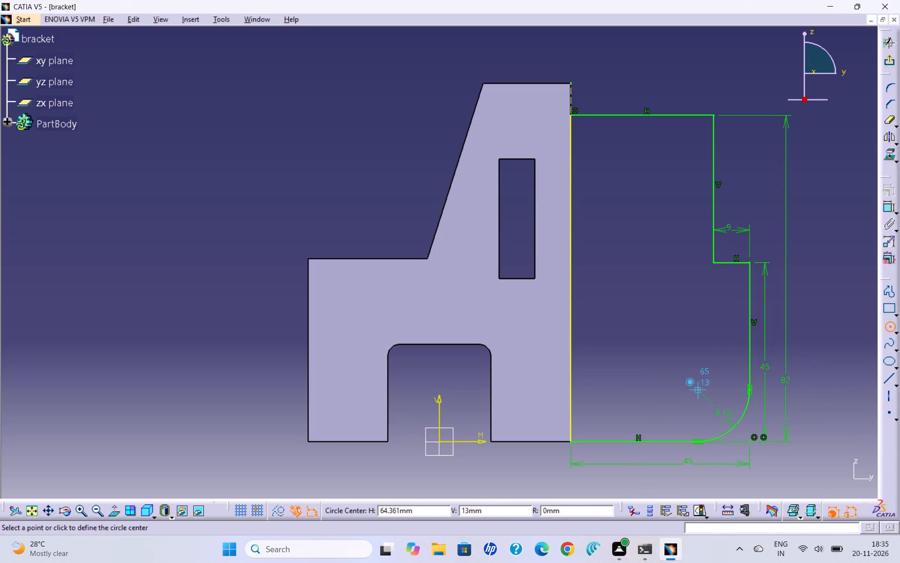
{"action": "left_click", "coordinate": [698, 389]}
{"action": "left_click", "coordinate": [706, 370]}
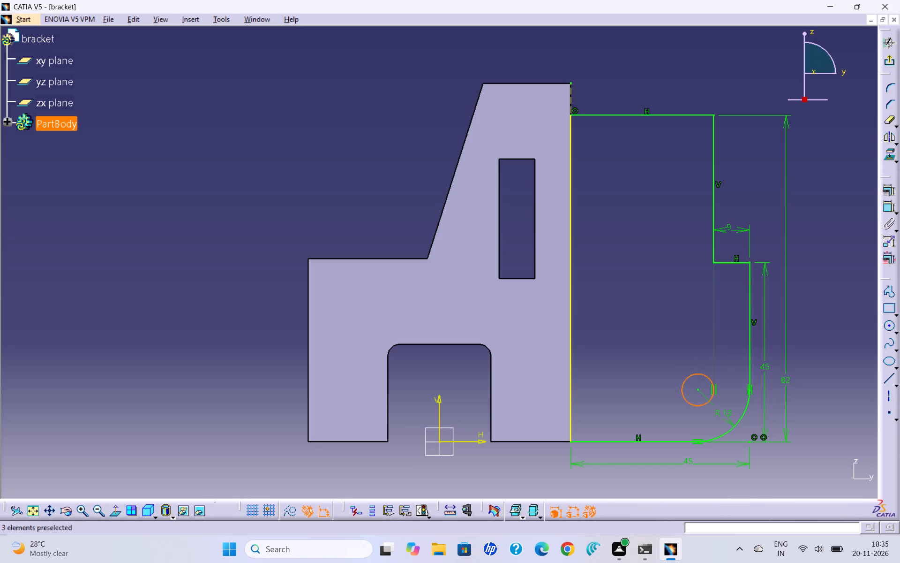
{"action": "right_click", "coordinate": [717, 386]}
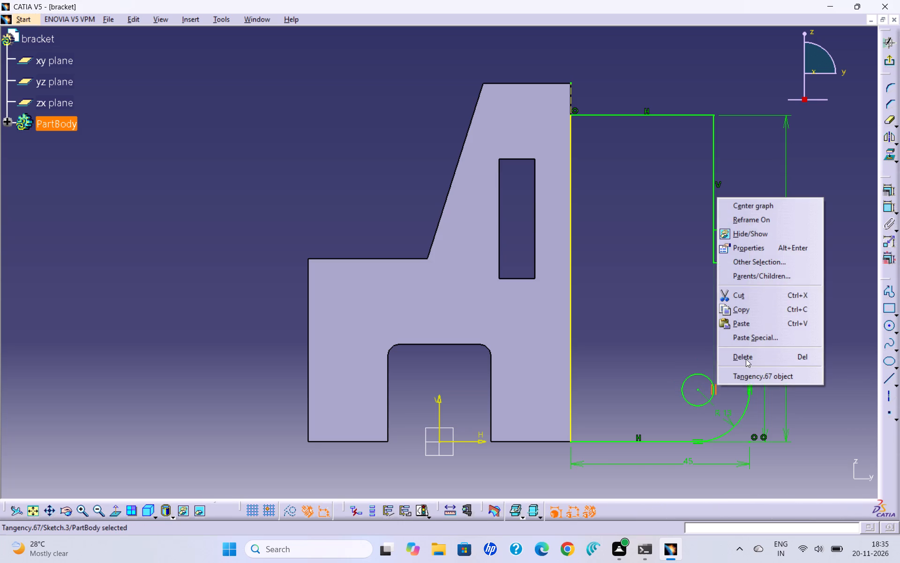
{"action": "left_click", "coordinate": [746, 359]}
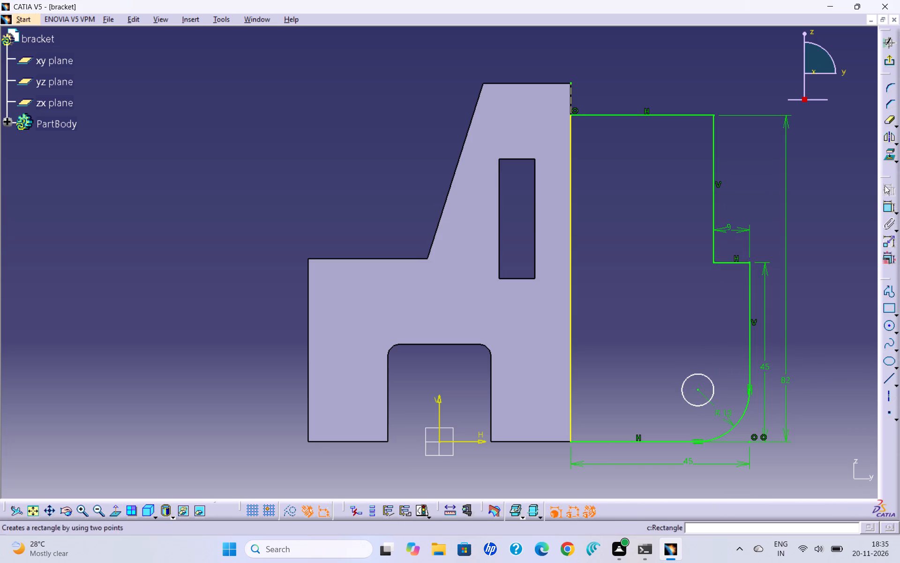
Dimension the circle and set its diameter to 11 mm.
{"action": "left_click", "coordinate": [889, 208]}
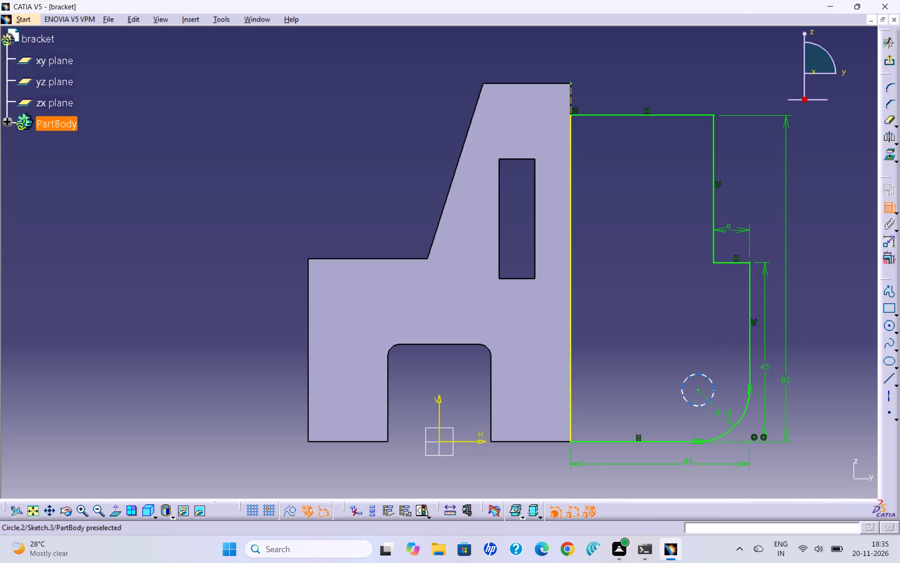
{"action": "left_click", "coordinate": [712, 380]}
{"action": "left_click", "coordinate": [711, 344]}
{"action": "double_click", "coordinate": [714, 338]}
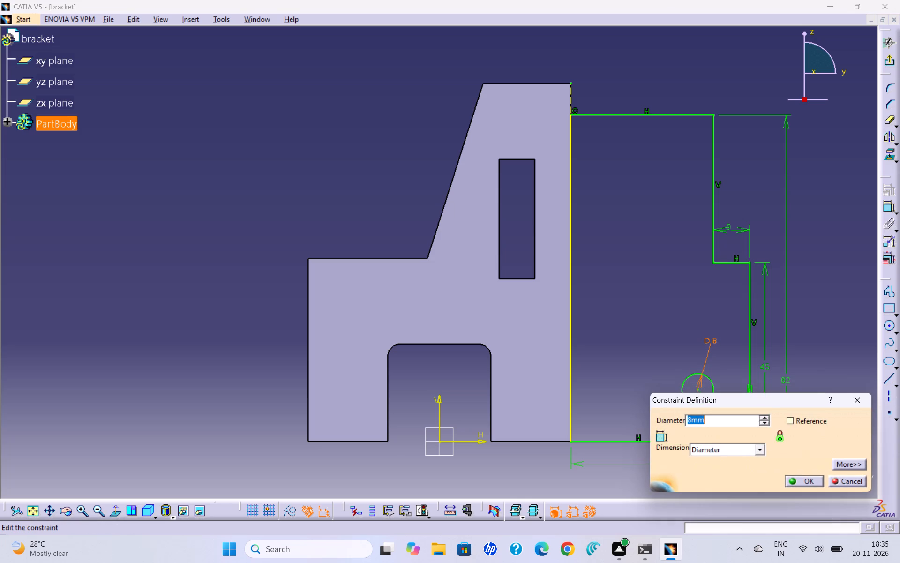
{"action": "type", "text": "11"}
{"action": "key", "text": "Return"}
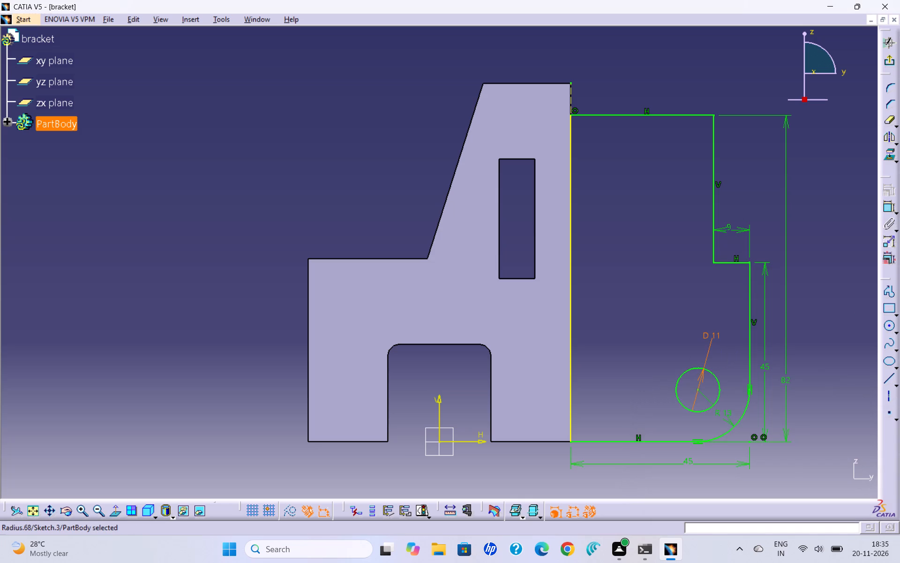
{"action": "left_click", "coordinate": [846, 315]}
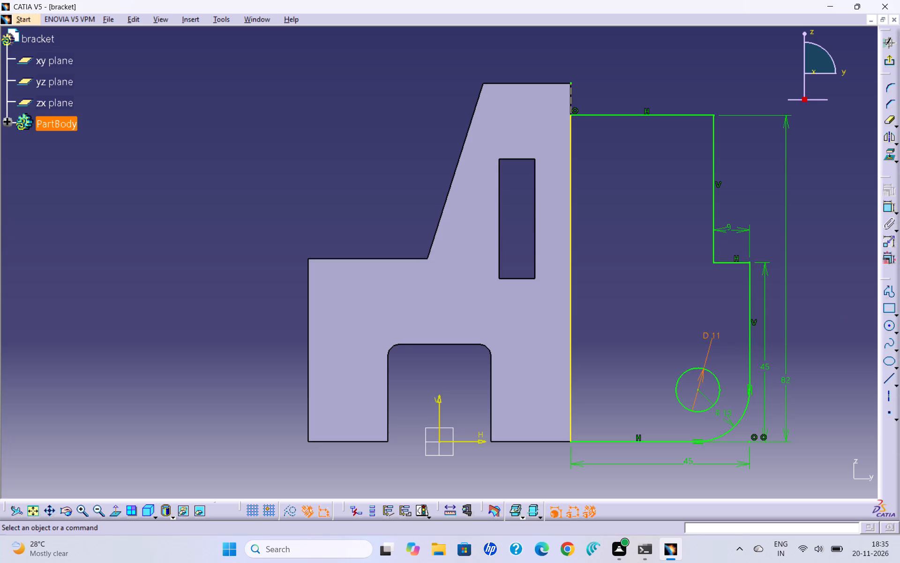
Exit the sketch and pad the stepped profile with the hole by 3 mm with mirrored extent.
{"action": "left_click", "coordinate": [888, 64]}
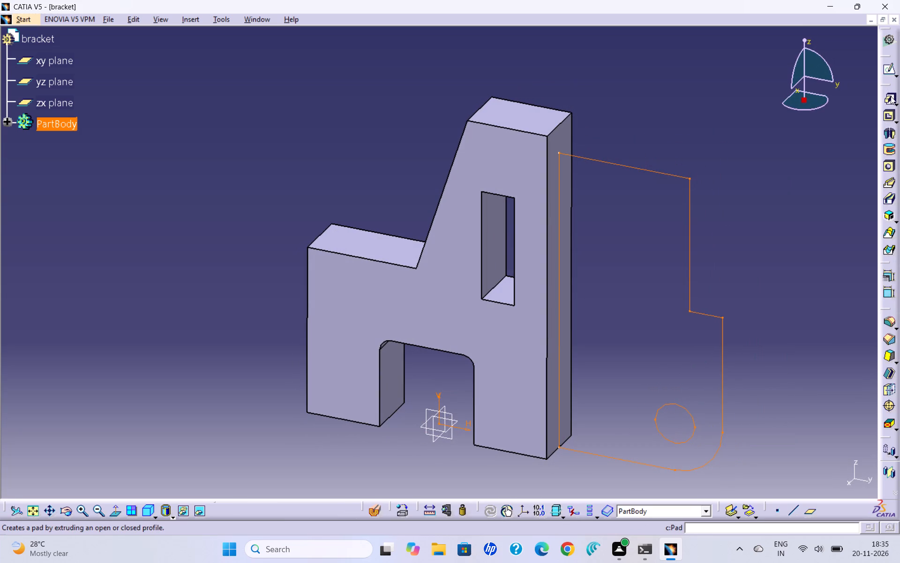
{"action": "left_click", "coordinate": [891, 96]}
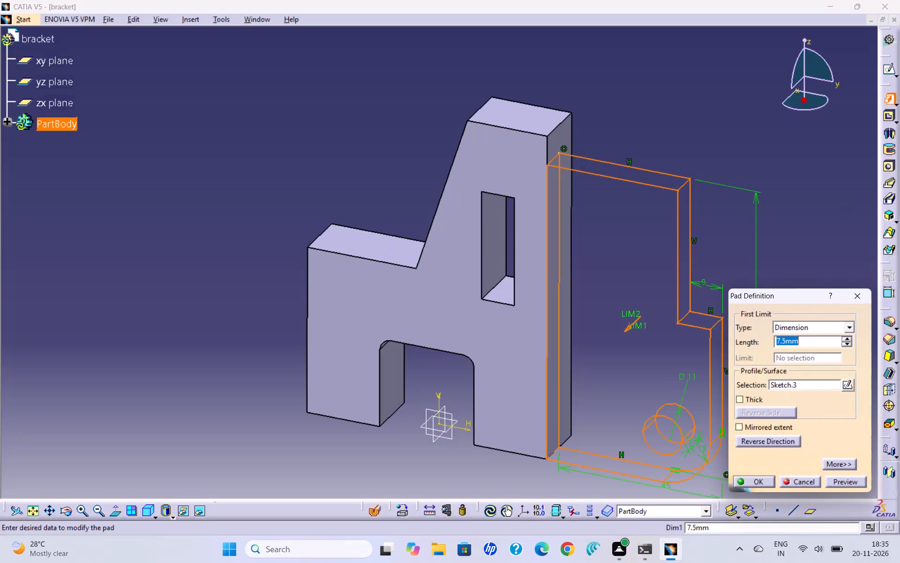
{"action": "left_click", "coordinate": [744, 423]}
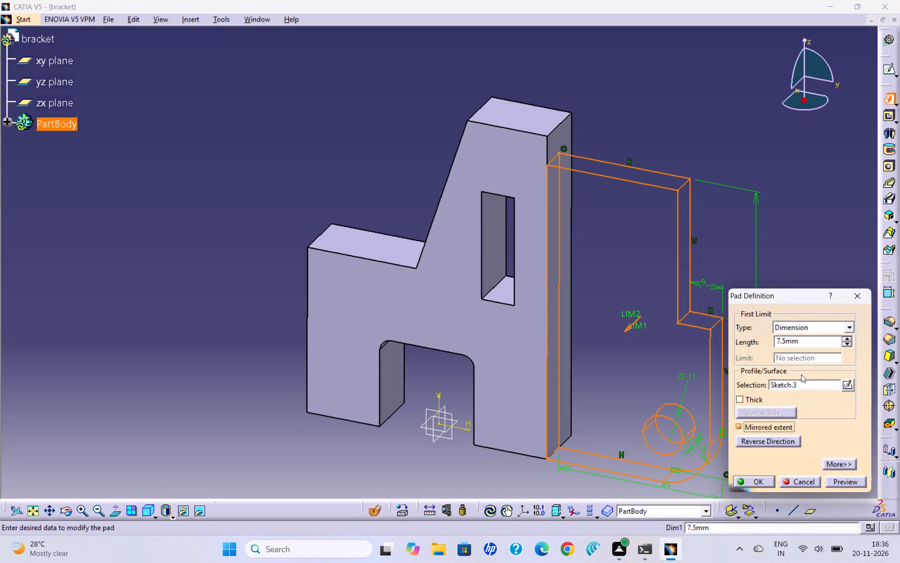
{"action": "double_click", "coordinate": [811, 340]}
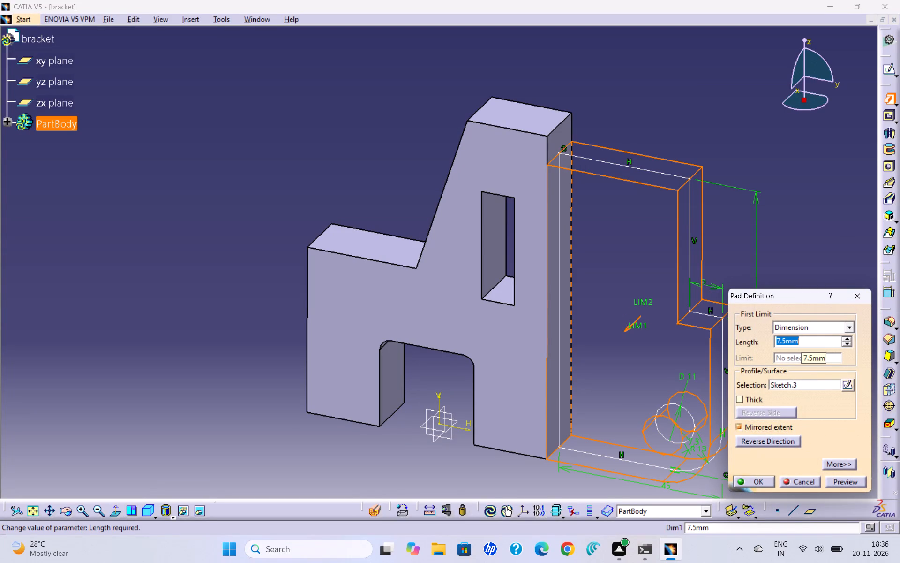
{"action": "key", "text": "3"}
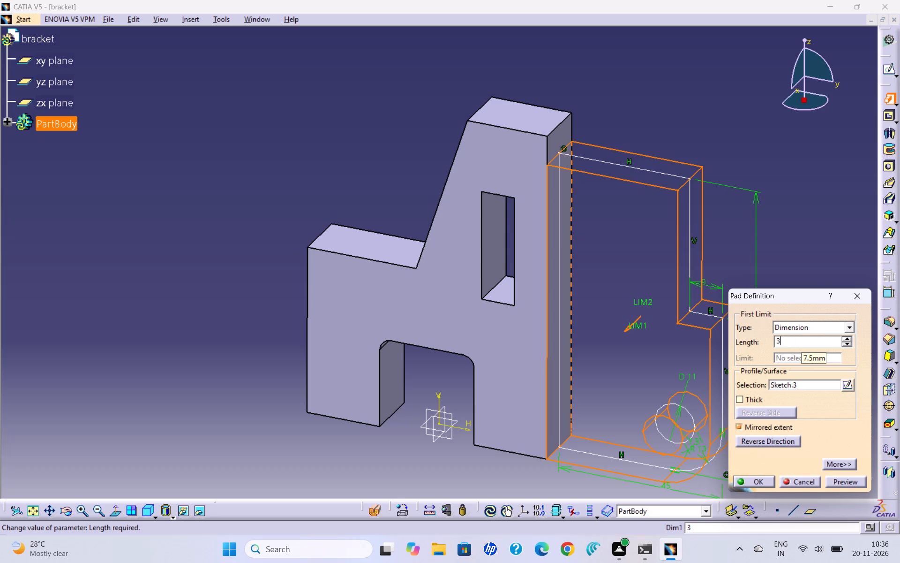
{"action": "left_click", "coordinate": [857, 483]}
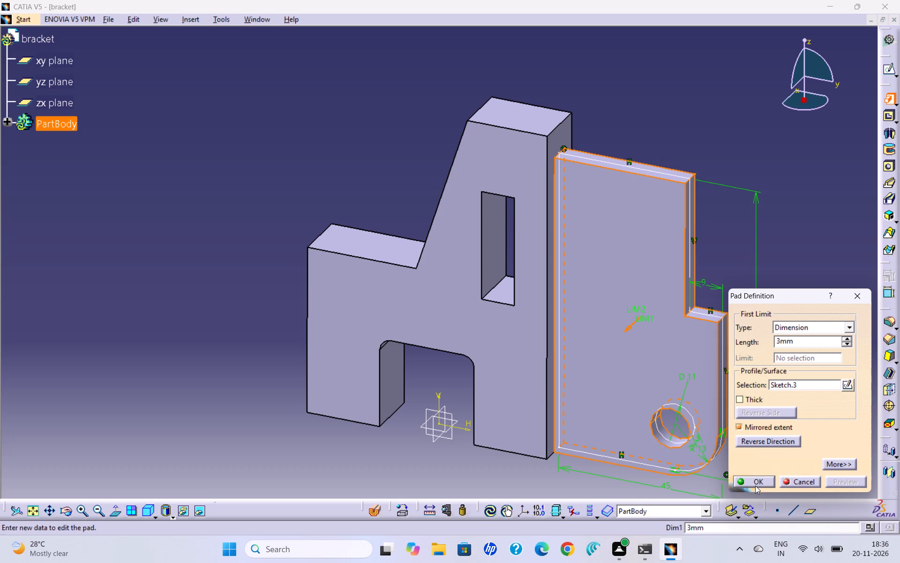
{"action": "left_click", "coordinate": [739, 479]}
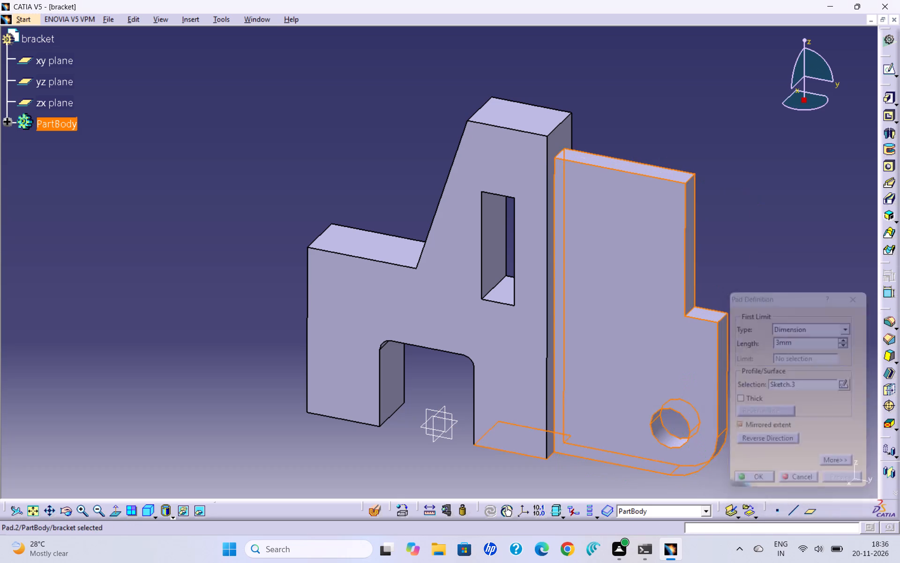
{"action": "left_click", "coordinate": [778, 438]}
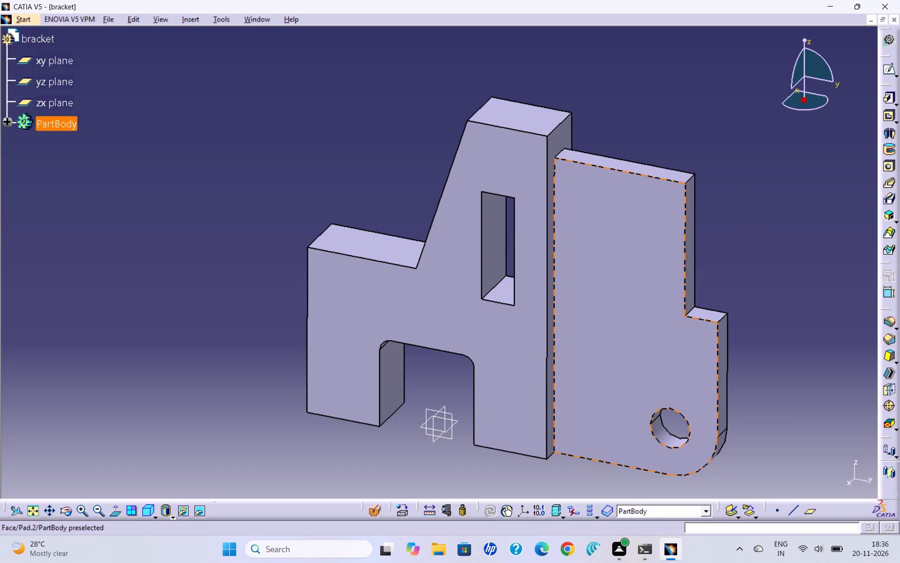
Start a sketch on the yz plane and project the notched body's outer upright edge on the side opposite the holed plate.
{"action": "left_click", "coordinate": [45, 81]}
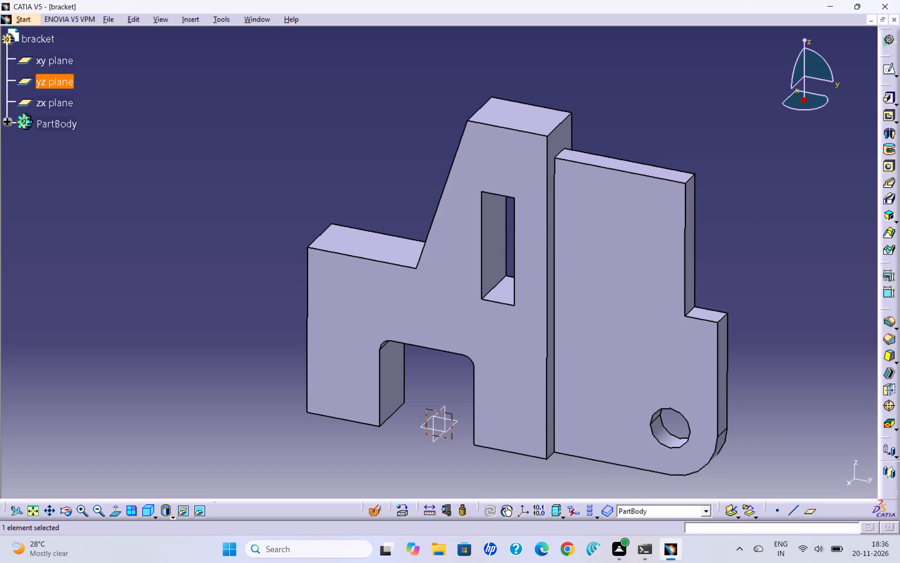
{"action": "left_click", "coordinate": [888, 74]}
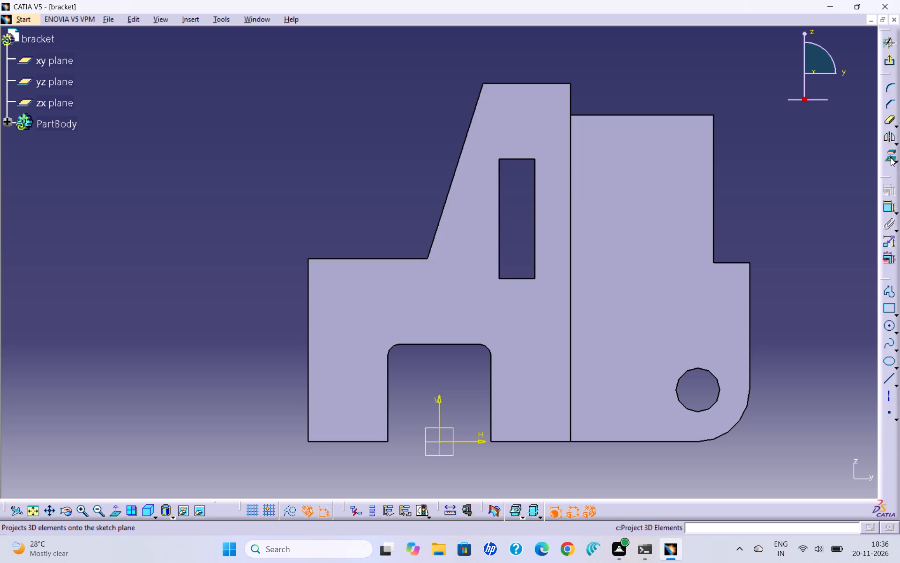
{"action": "left_click", "coordinate": [891, 158]}
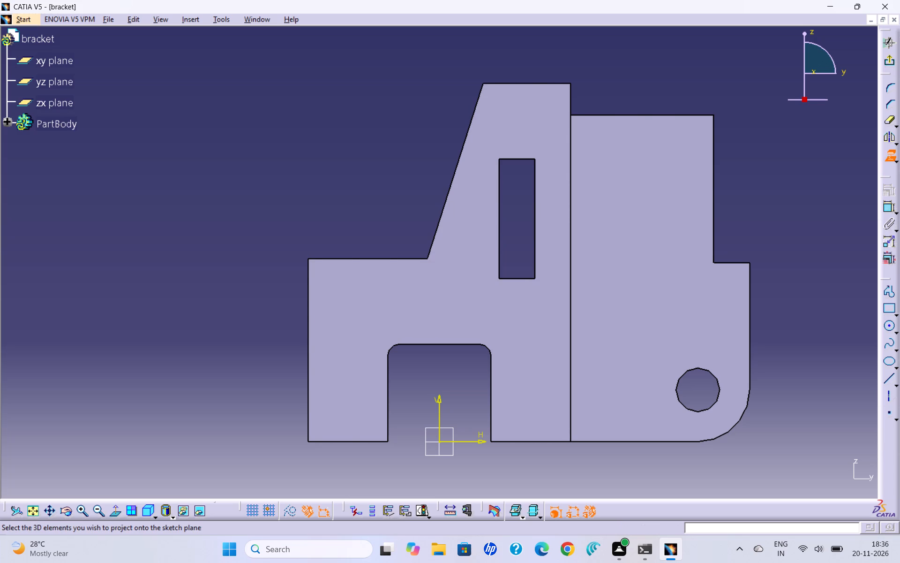
{"action": "left_click", "coordinate": [307, 327]}
{"action": "left_click", "coordinate": [752, 225]}
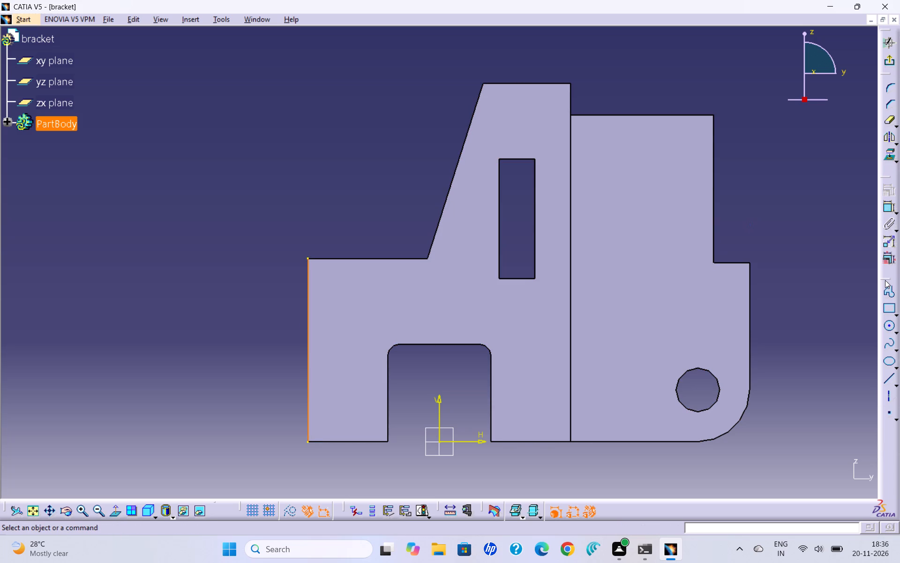
Draw a stepped profile about 33 mm wide and 116 mm high from the projected edge's lower end, closing with a sloping line to its upper end.
{"action": "left_click", "coordinate": [888, 285]}
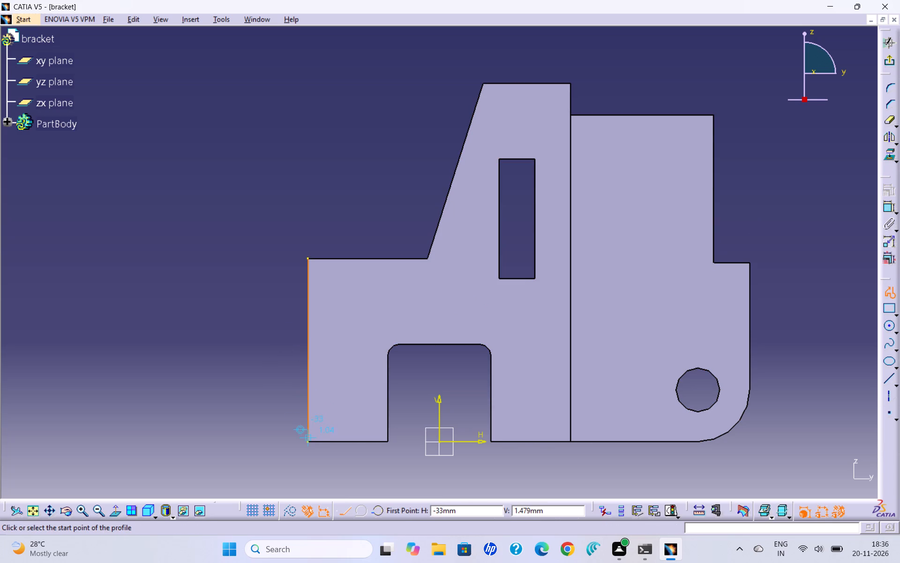
{"action": "left_click", "coordinate": [308, 442]}
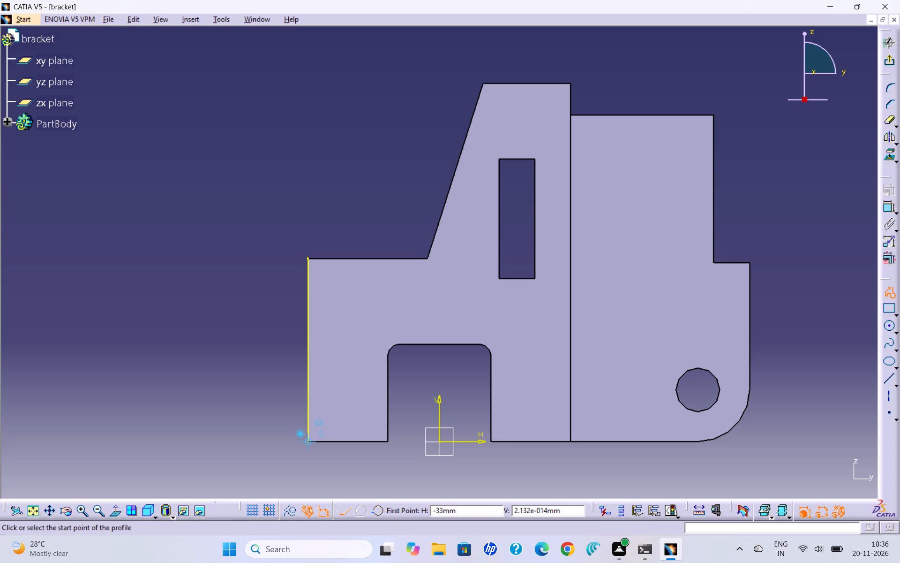
{"action": "left_click", "coordinate": [179, 443]}
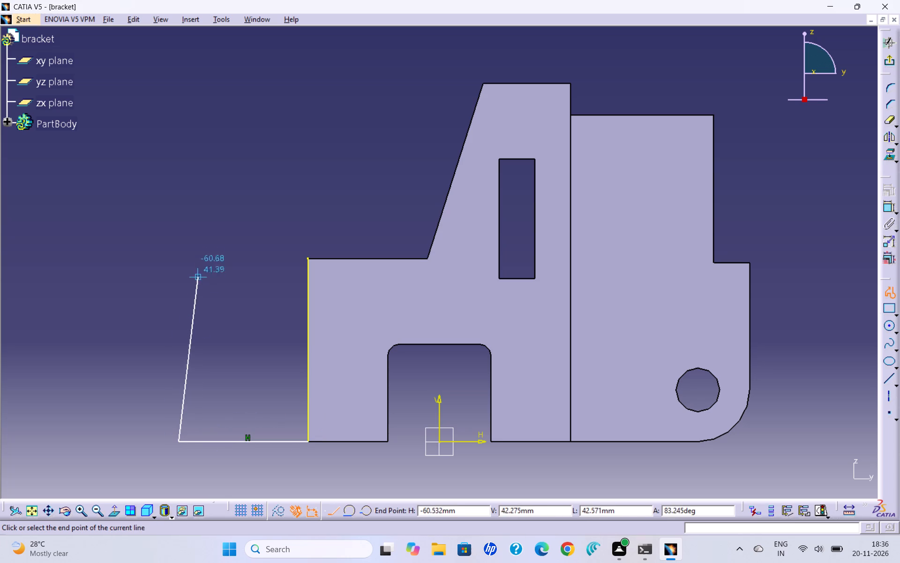
{"action": "left_click", "coordinate": [180, 239]}
{"action": "left_click", "coordinate": [207, 239]}
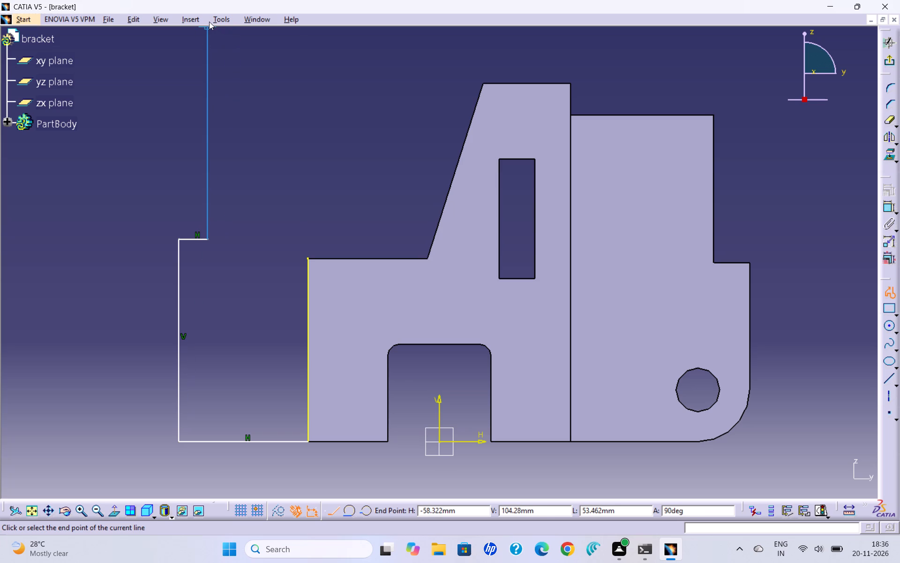
{"action": "left_click", "coordinate": [98, 509]}
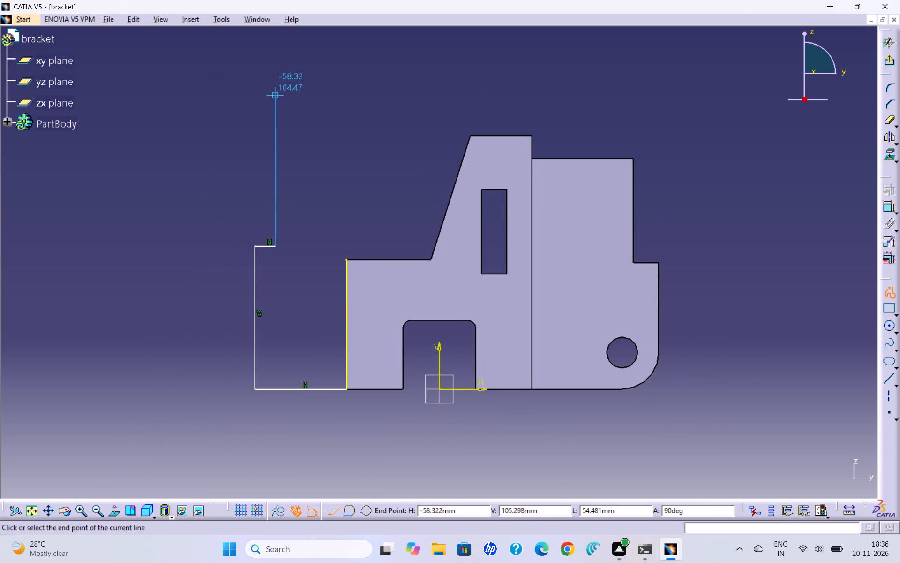
{"action": "left_click", "coordinate": [275, 63]}
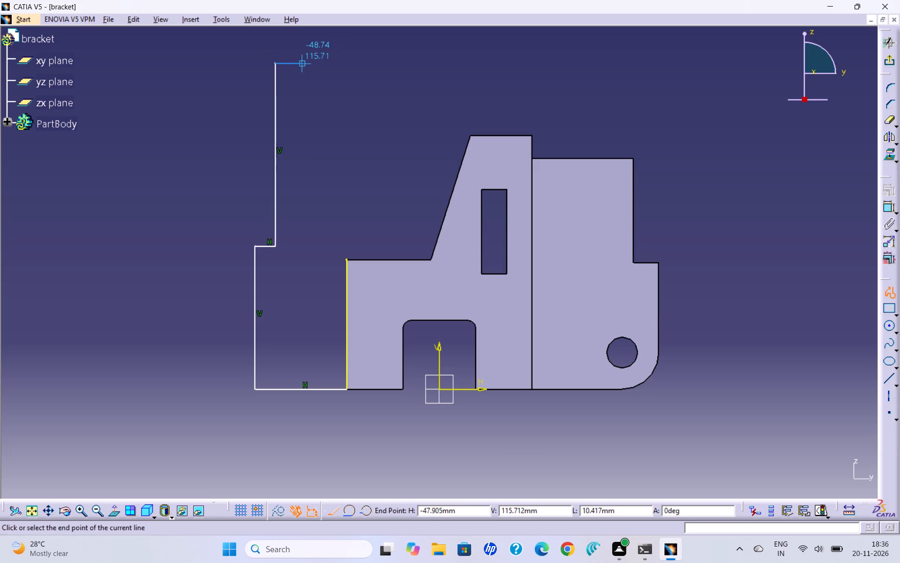
{"action": "left_click", "coordinate": [292, 64]}
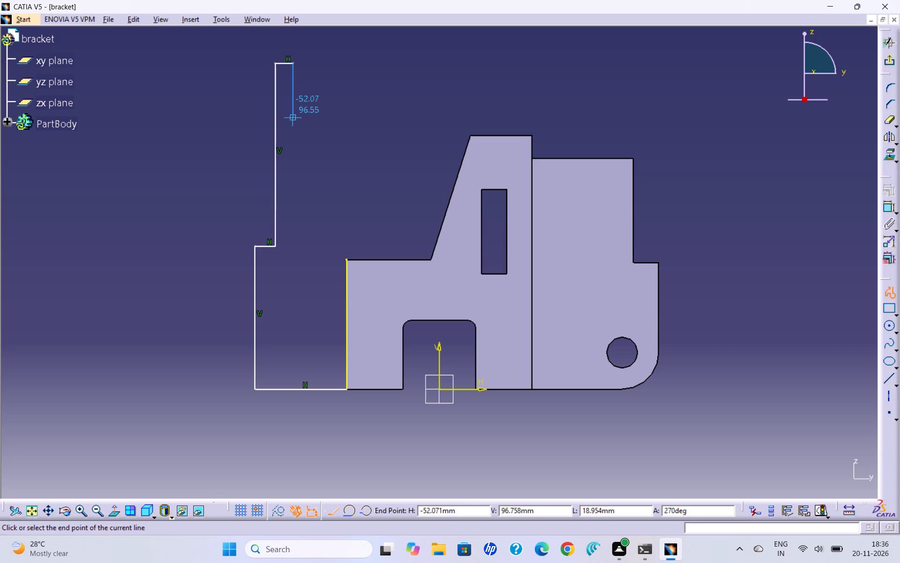
{"action": "left_click", "coordinate": [295, 116]}
{"action": "left_click", "coordinate": [347, 258]}
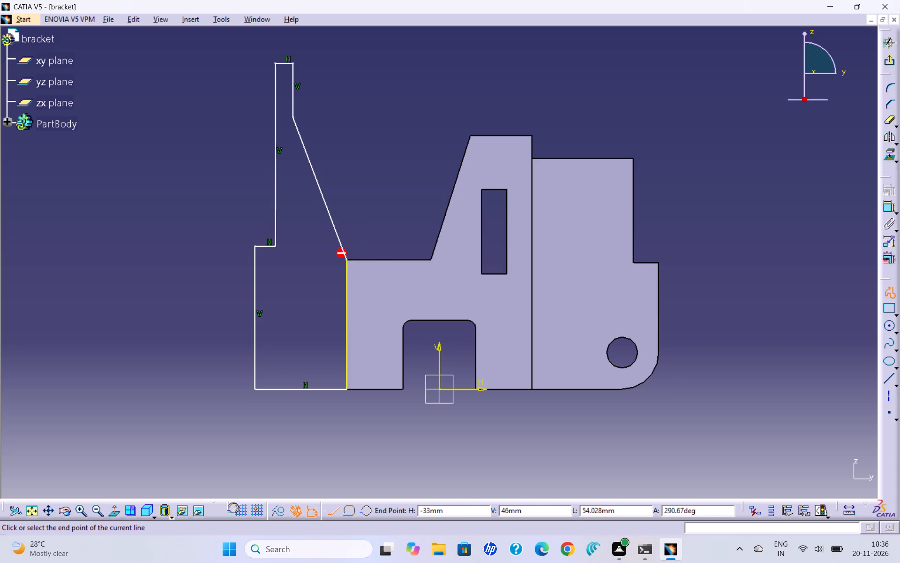
{"action": "left_click", "coordinate": [890, 293]}
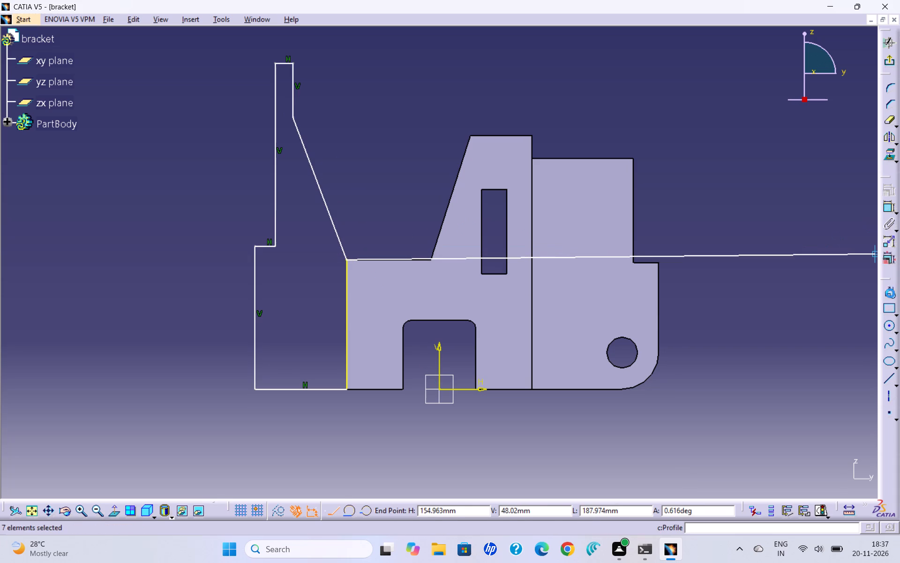
{"action": "left_click", "coordinate": [799, 296]}
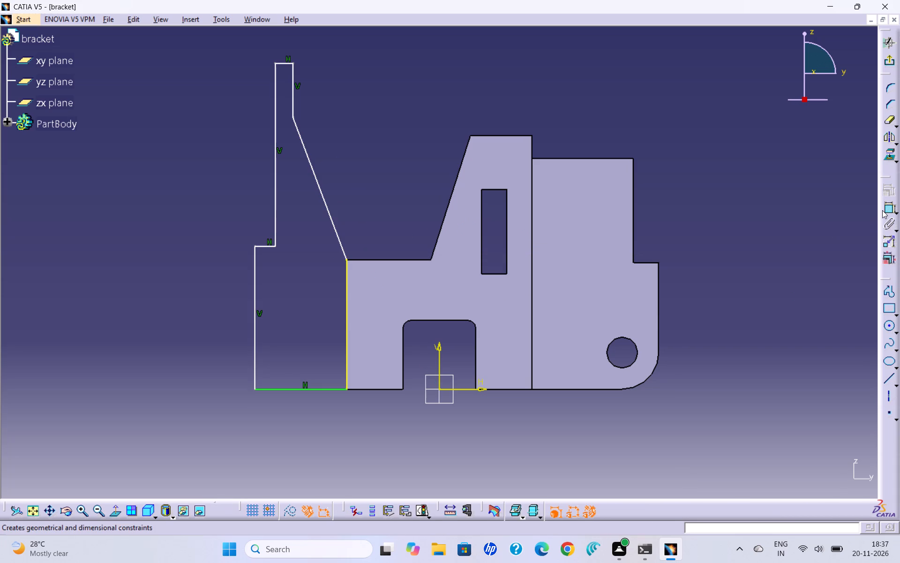
Dimension the new profile's bottom line and set its length to 37 mm.
{"action": "double_click", "coordinate": [882, 210]}
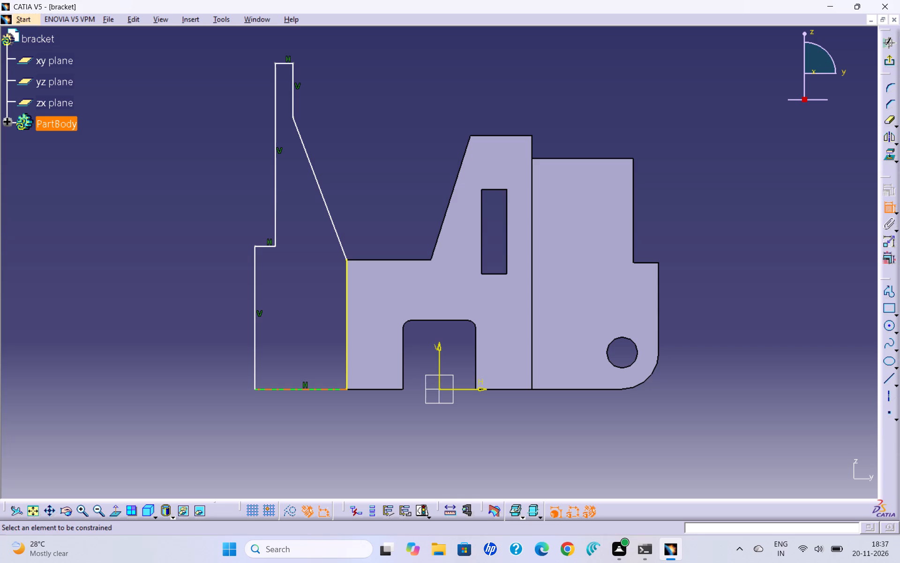
{"action": "left_click", "coordinate": [295, 391]}
{"action": "left_click", "coordinate": [294, 434]}
{"action": "double_click", "coordinate": [299, 432]}
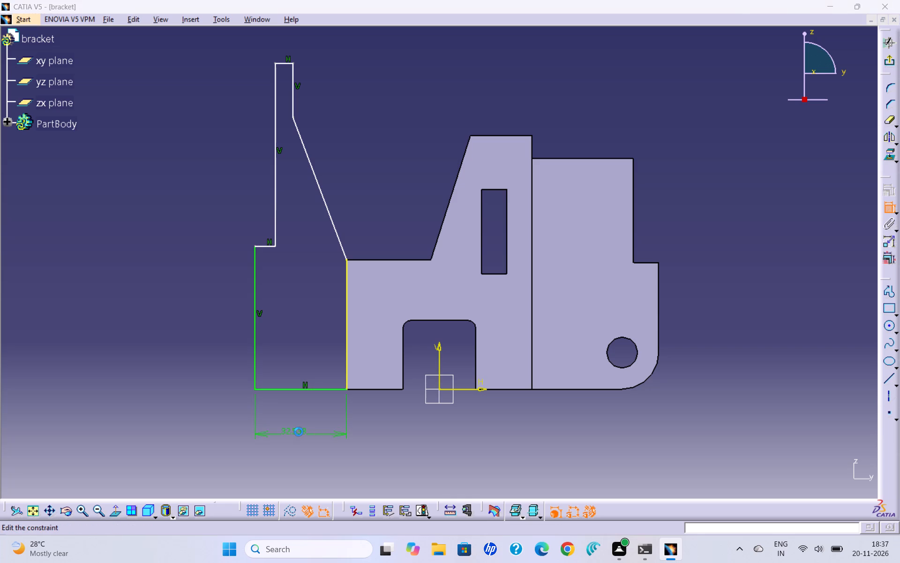
{"action": "type", "text": "37"}
{"action": "key", "text": "Return"}
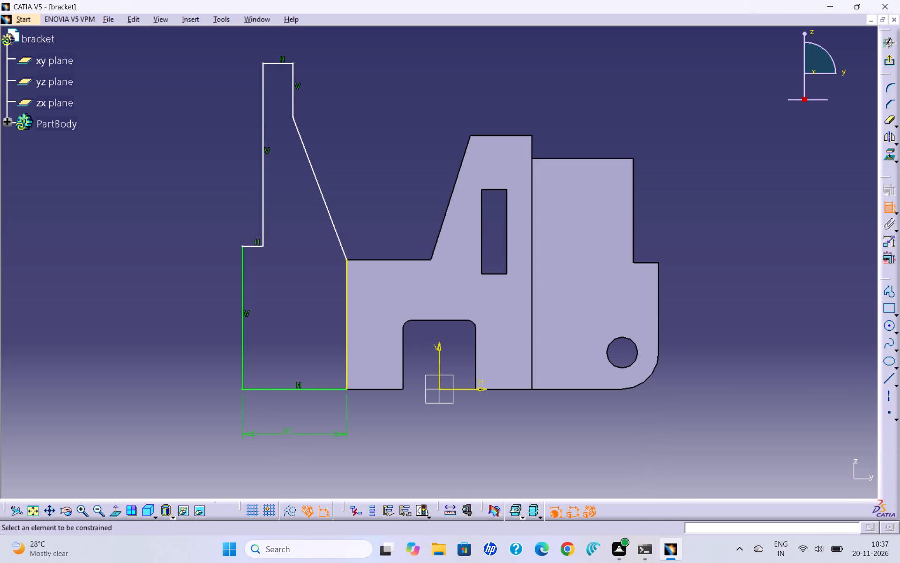
Dimension the profile's lower outer upright line and set its length to 45 mm.
{"action": "left_click", "coordinate": [241, 332]}
{"action": "left_click", "coordinate": [189, 331]}
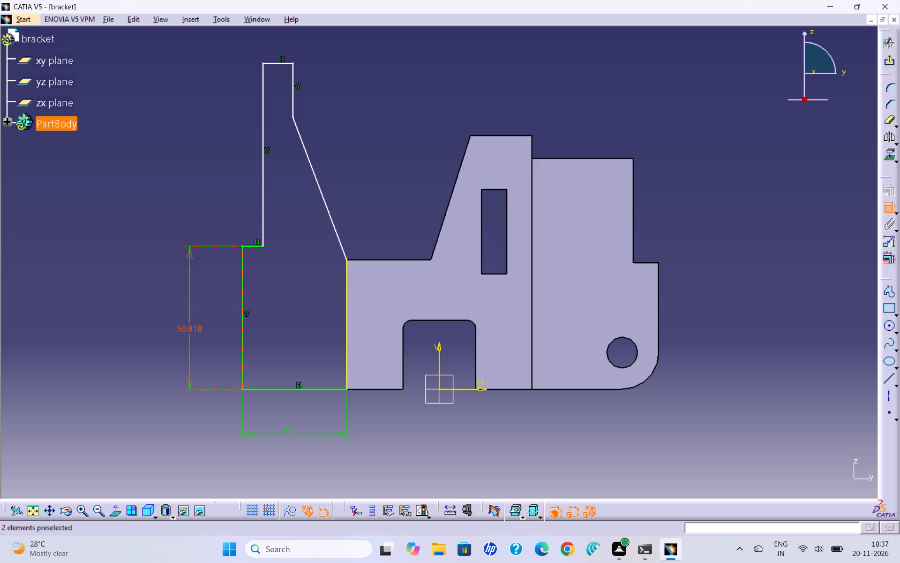
{"action": "double_click", "coordinate": [190, 328]}
{"action": "type", "text": "45"}
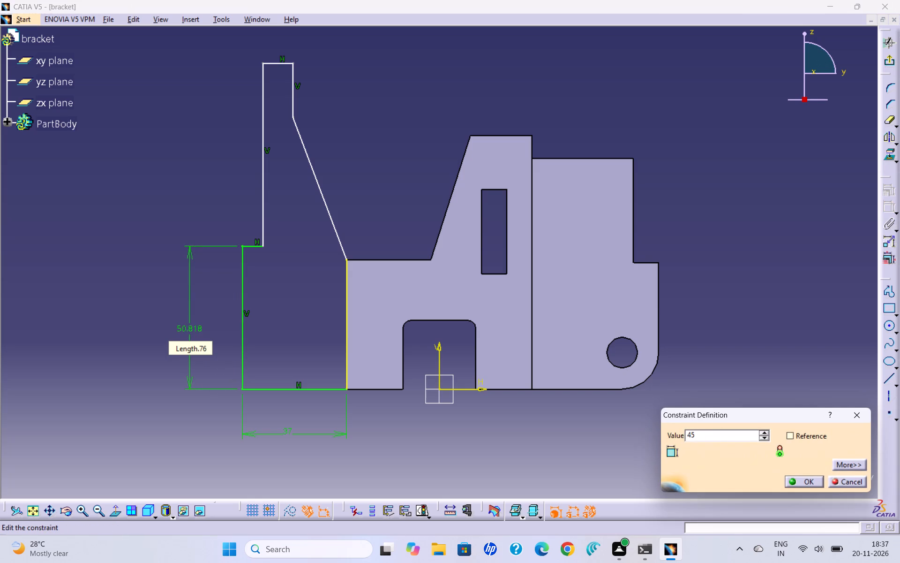
{"action": "key", "text": "Return"}
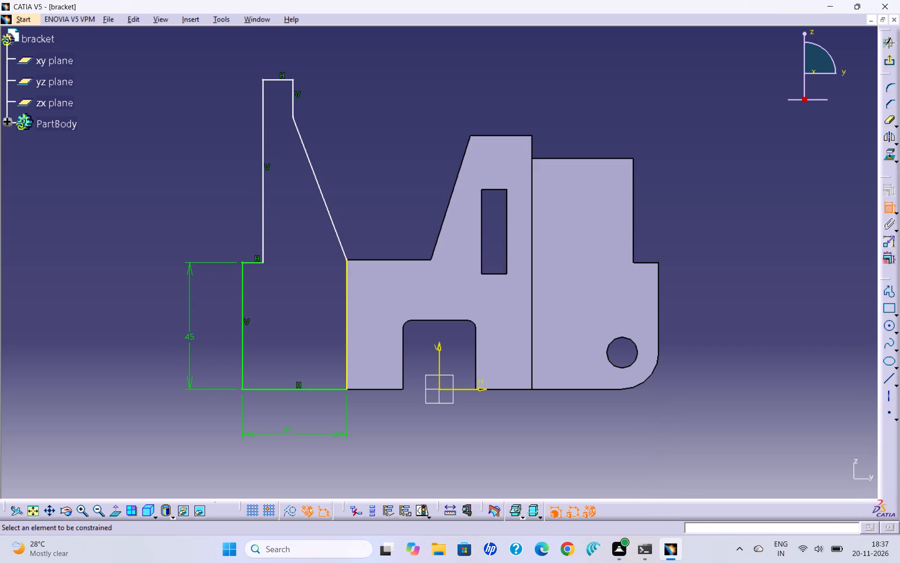
Dimension the short horizontal step line above the lower upright and set its length to 9 mm.
{"action": "left_click", "coordinate": [251, 261]}
{"action": "left_click", "coordinate": [248, 234]}
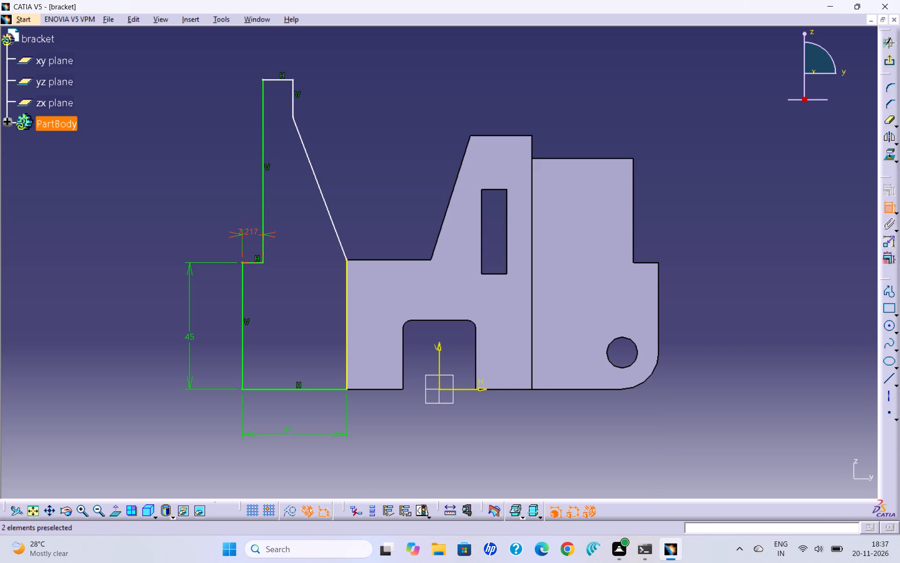
{"action": "double_click", "coordinate": [250, 229]}
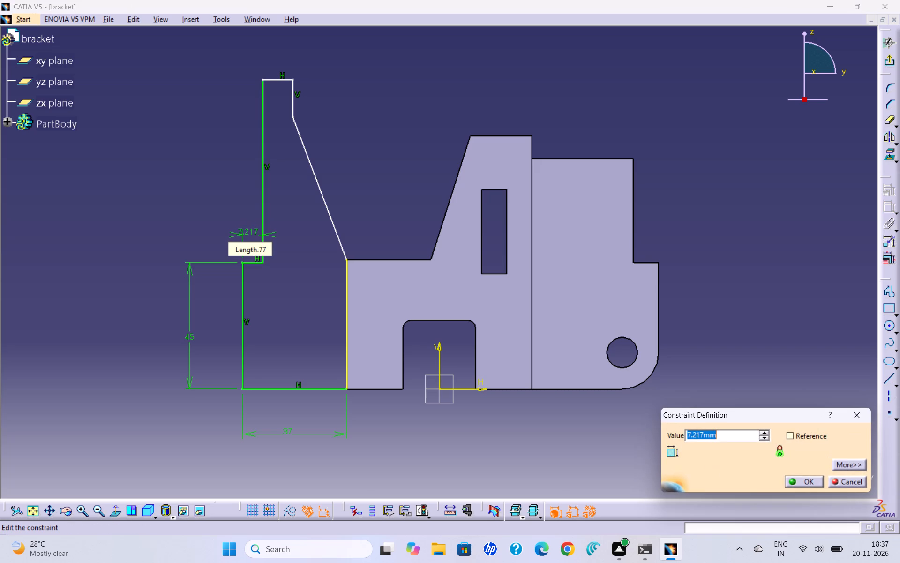
{"action": "key", "text": "9"}
{"action": "key", "text": "Return"}
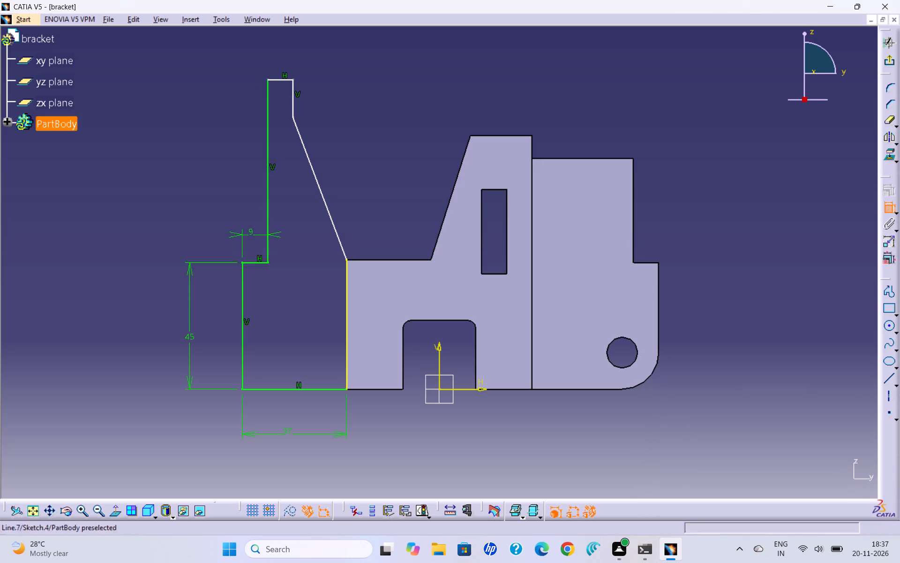
Dimension the profile's top horizontal line and set its length to 11 mm.
{"action": "left_click", "coordinate": [283, 80]}
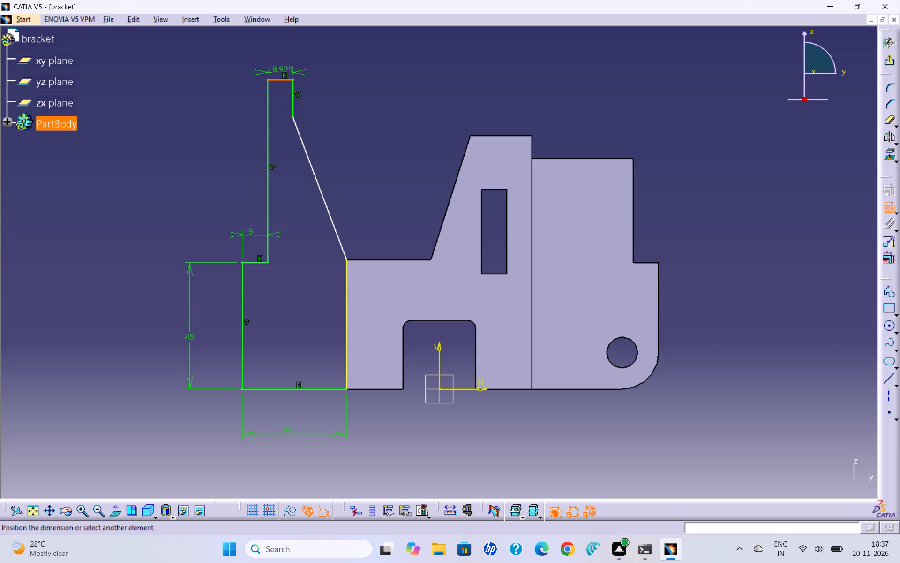
{"action": "triple_click", "coordinate": [283, 63]}
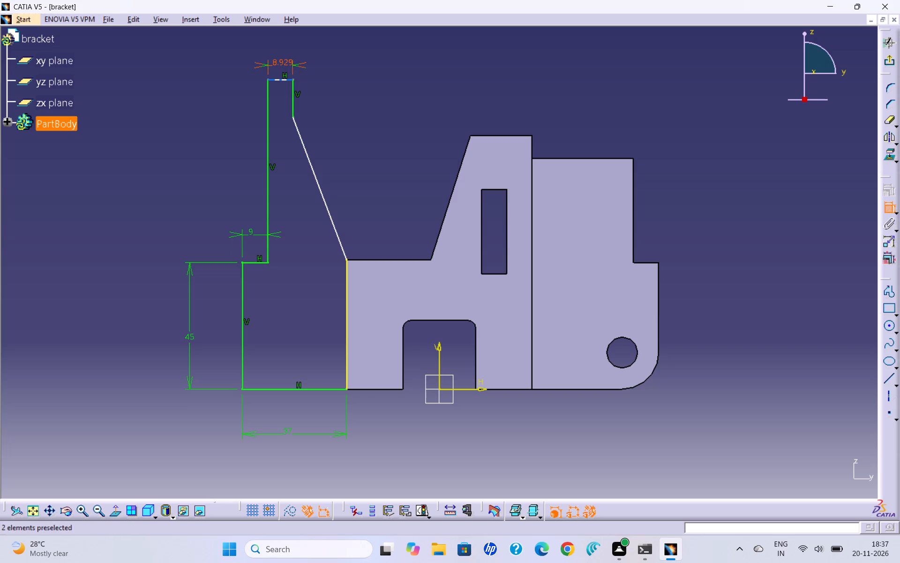
{"action": "double_click", "coordinate": [283, 59]}
{"action": "type", "text": "11"}
{"action": "key", "text": "Return"}
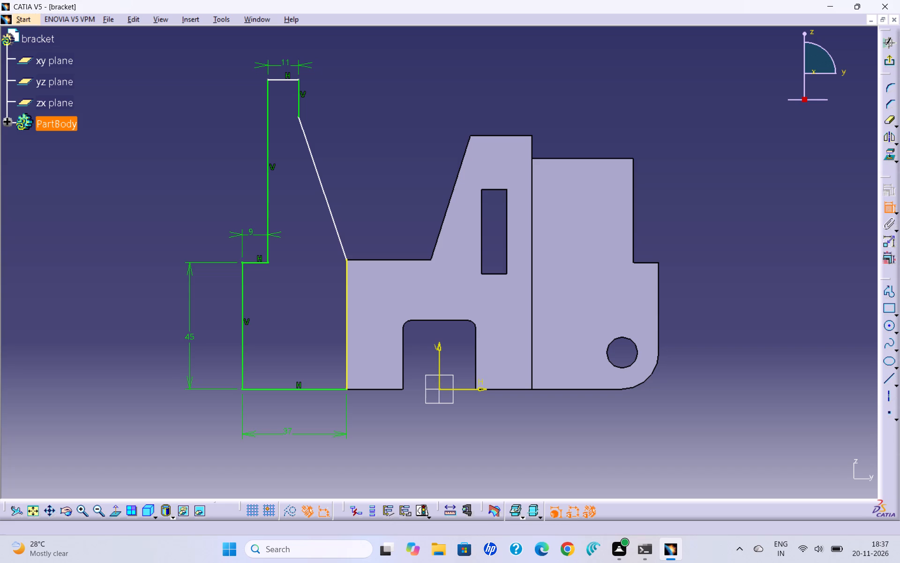
Dimension the profile's short upper vertical line above the slanted edge and set its length to 23 mm.
{"action": "left_click", "coordinate": [298, 101]}
{"action": "left_click", "coordinate": [327, 101]}
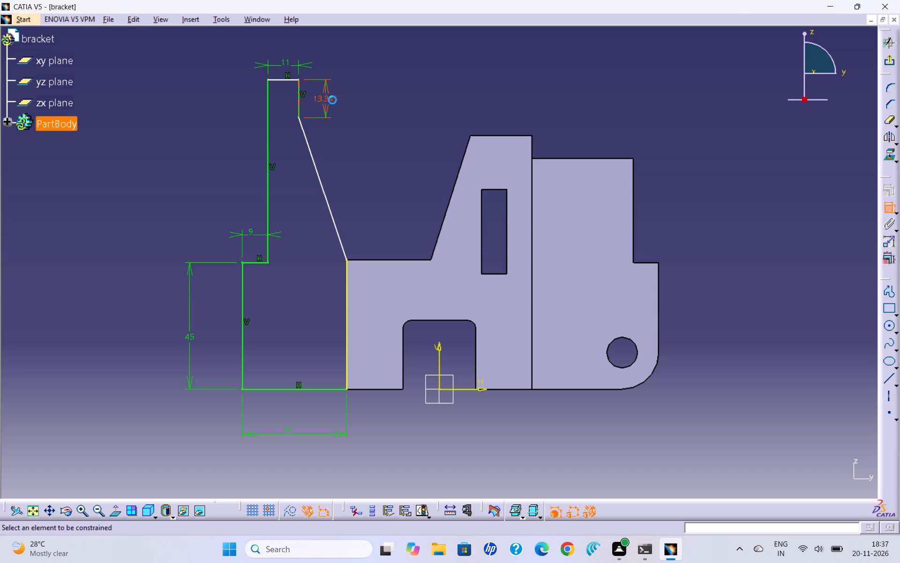
{"action": "double_click", "coordinate": [333, 99]}
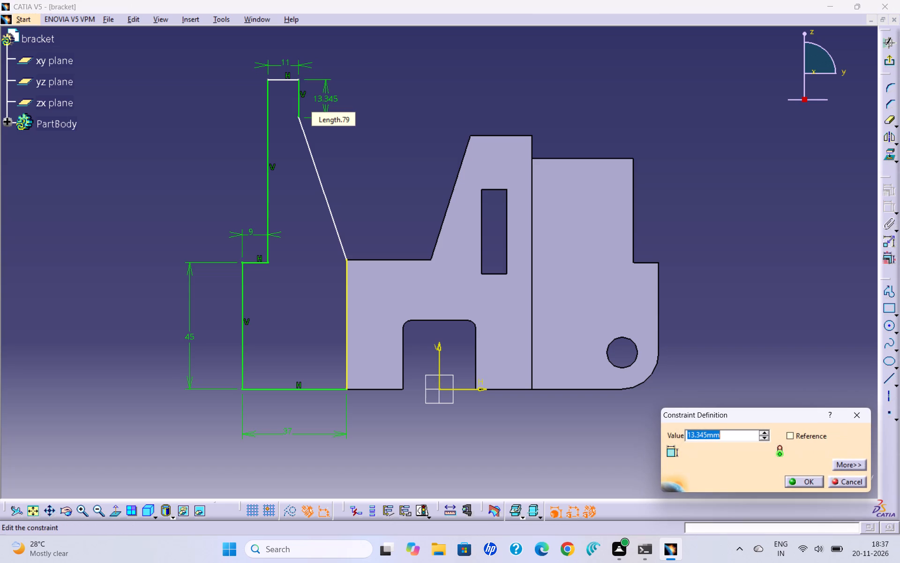
{"action": "type", "text": "23"}
{"action": "key", "text": "Return"}
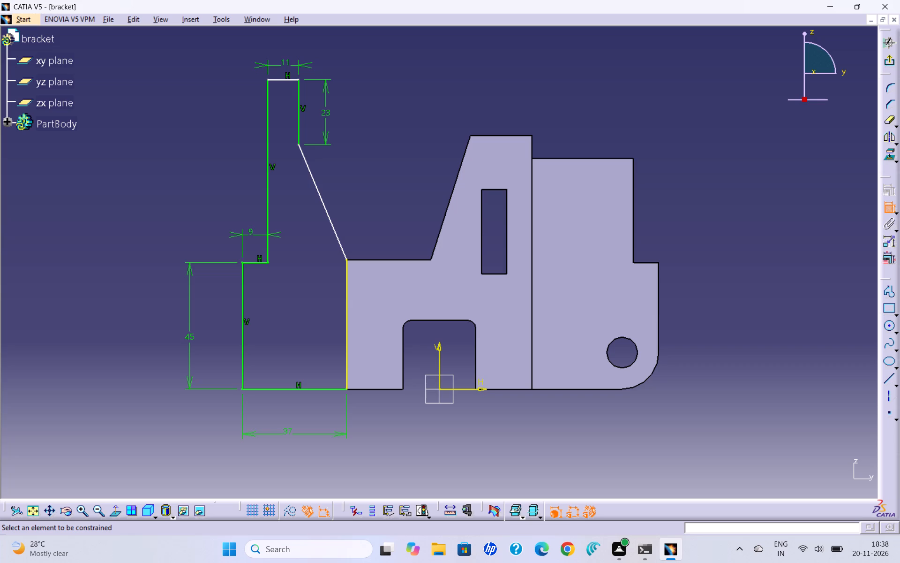
Dimension the overall height between the profile's bottom and top horizontal lines and set it to 130-9, giving 121 mm.
{"action": "left_click", "coordinate": [888, 208]}
{"action": "left_click", "coordinate": [649, 186]}
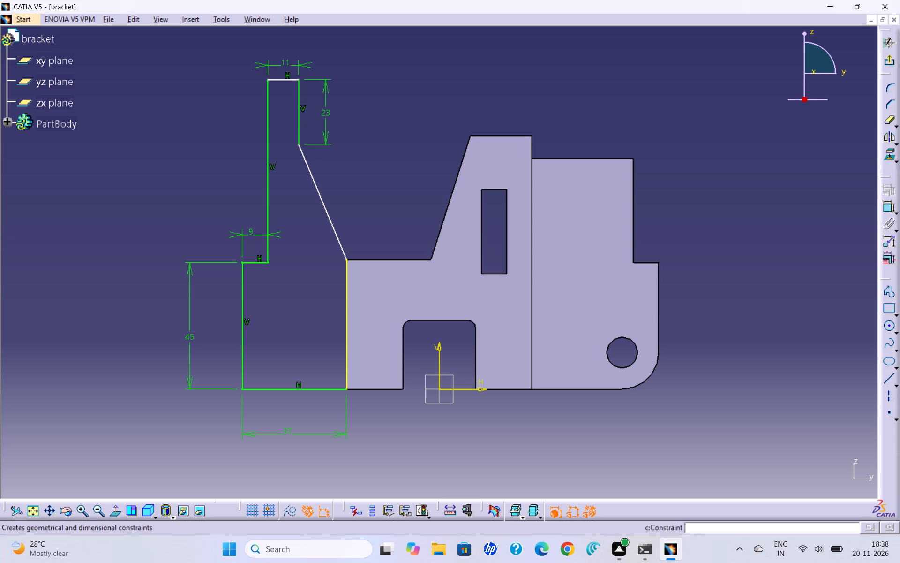
{"action": "left_click", "coordinate": [890, 206]}
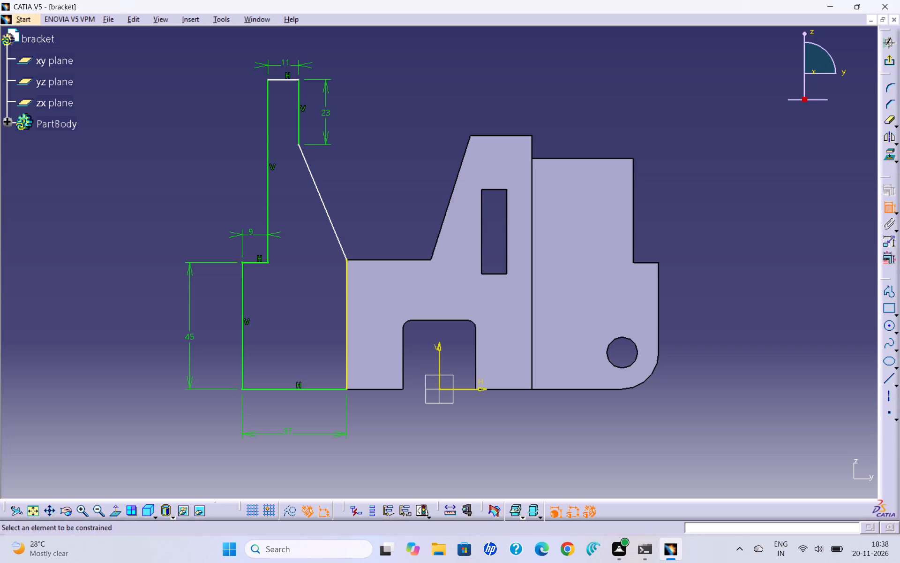
{"action": "left_click", "coordinate": [275, 388]}
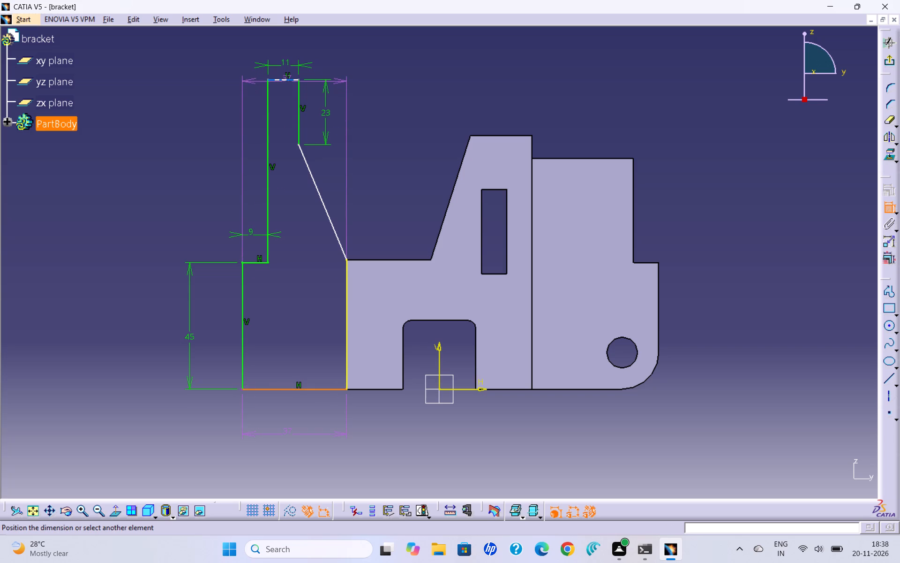
{"action": "left_click", "coordinate": [285, 79]}
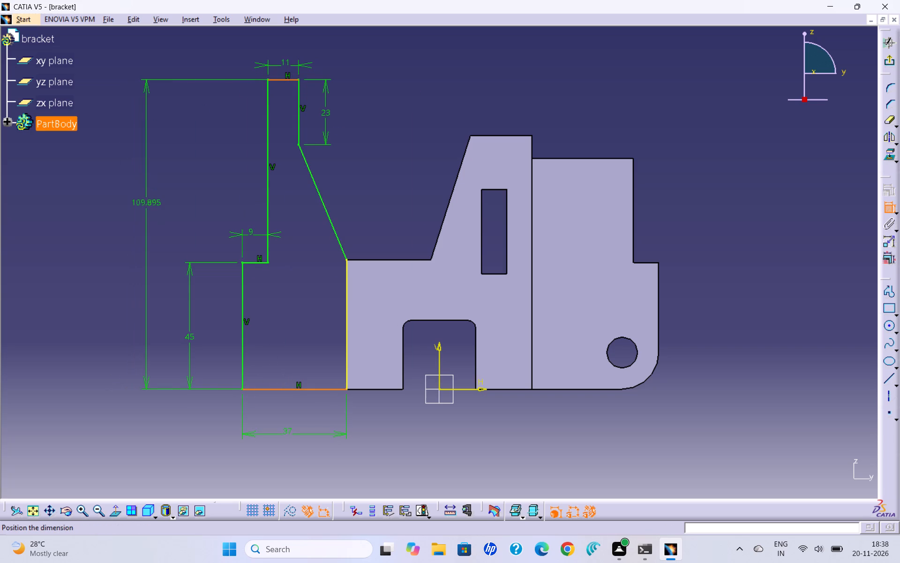
{"action": "left_click", "coordinate": [146, 207]}
{"action": "double_click", "coordinate": [151, 205]}
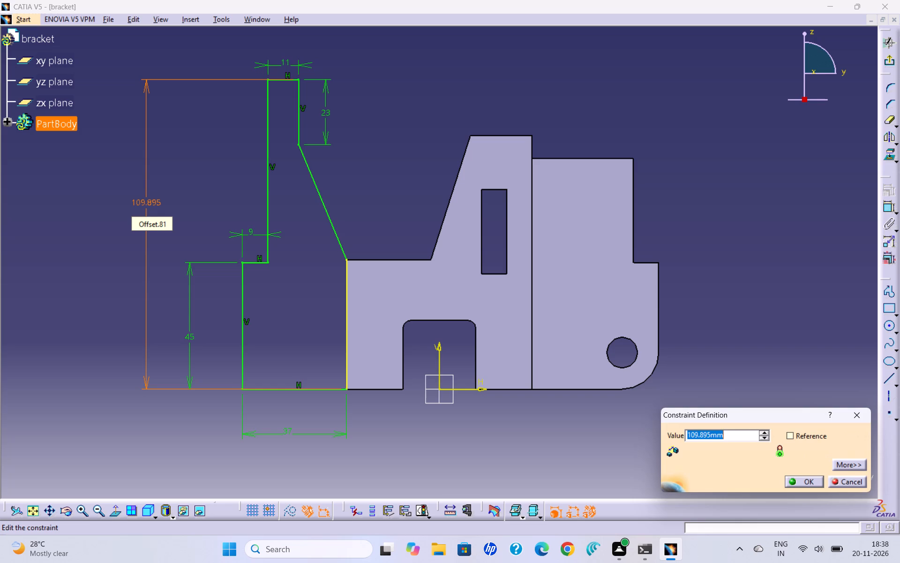
{"action": "type", "text": "130"}
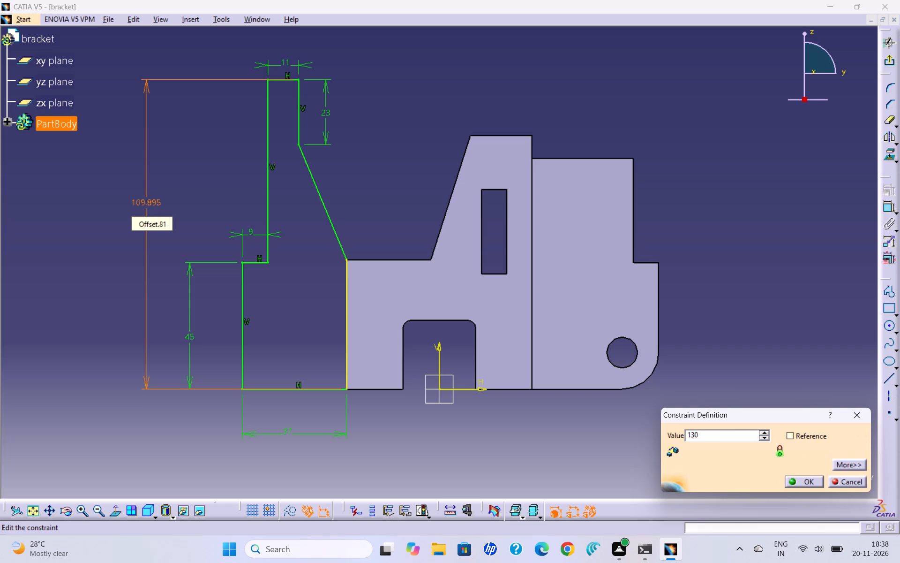
{"action": "type", "text": "-9"}
{"action": "key", "text": "Return"}
{"action": "left_click", "coordinate": [408, 171]}
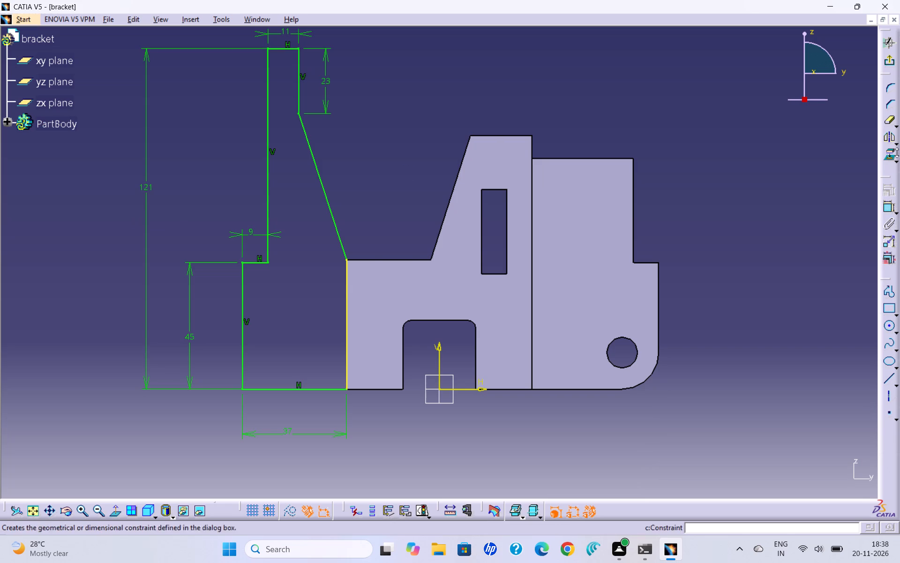
Round the profile's lower outer corner, converting the line length to a distance, and set the corner radius to 13 mm.
{"action": "left_click", "coordinate": [890, 85]}
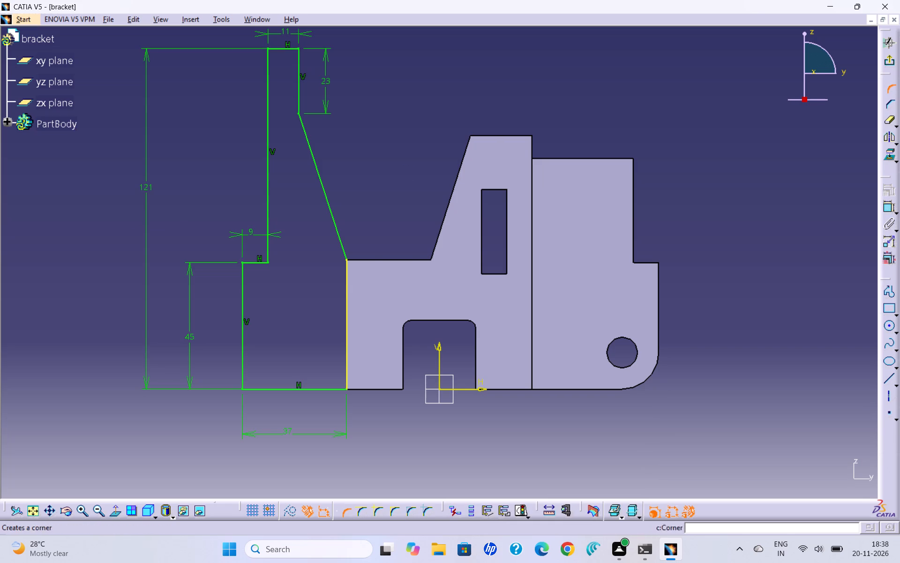
{"action": "left_click", "coordinate": [242, 362]}
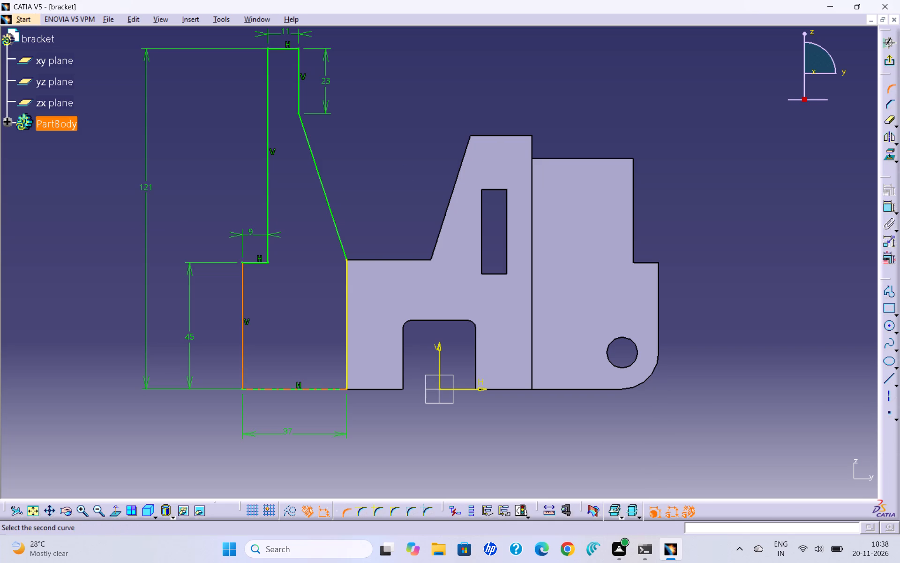
{"action": "left_click", "coordinate": [270, 388]}
{"action": "left_click", "coordinate": [261, 380]}
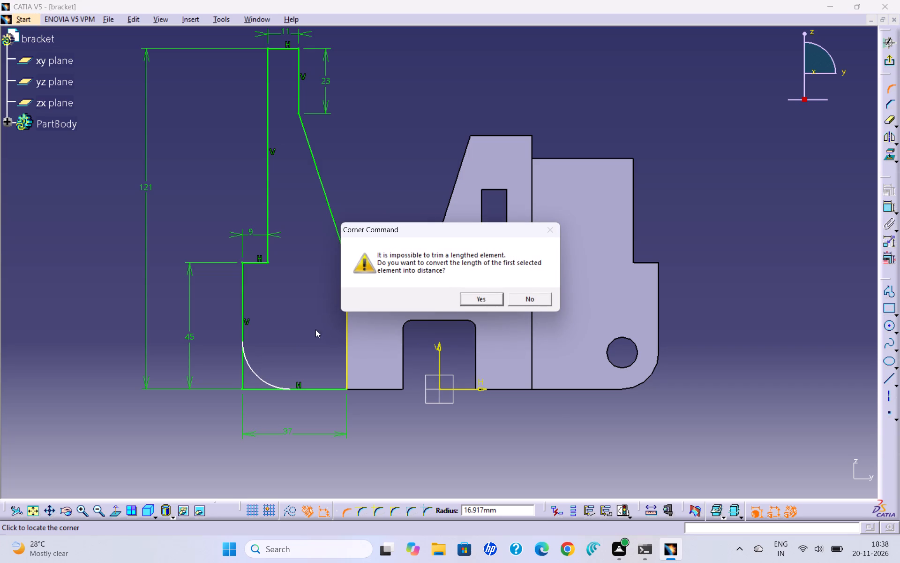
{"action": "left_click", "coordinate": [474, 302]}
{"action": "left_click", "coordinate": [478, 300]}
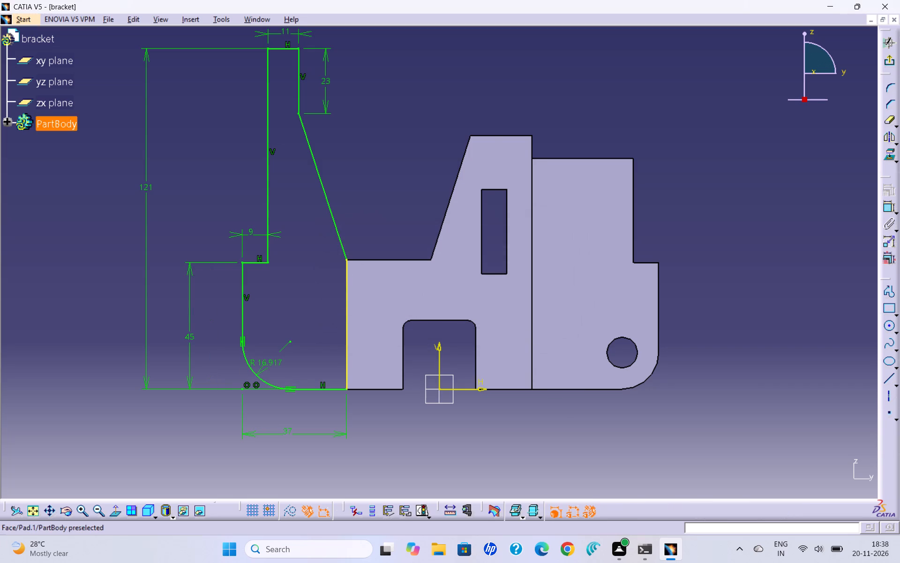
{"action": "double_click", "coordinate": [273, 365]}
{"action": "type", "text": "13"}
{"action": "key", "text": "Return"}
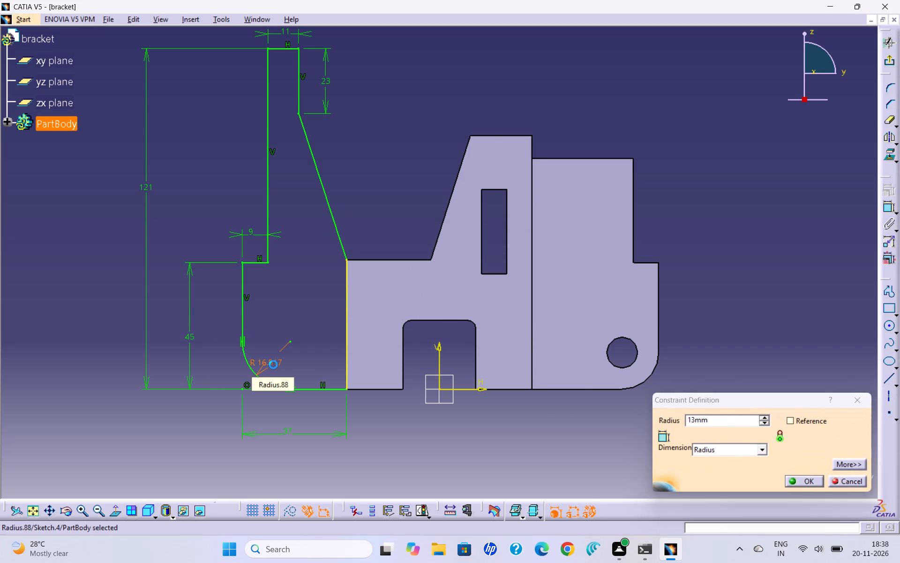
Draw a circle of about 7 mm radius centred on the rounded corner's centre and delete its automatic tangency constraint.
{"action": "left_click", "coordinate": [892, 324]}
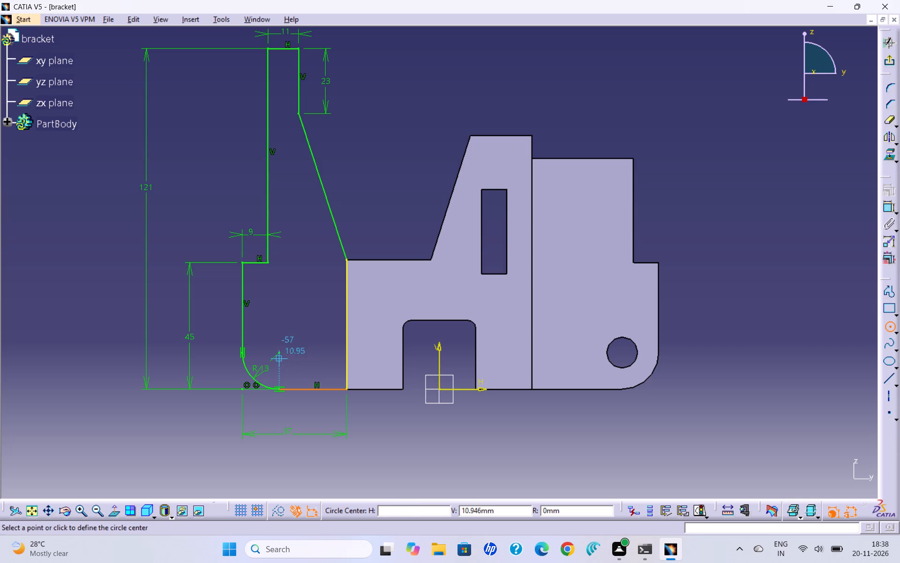
{"action": "left_click", "coordinate": [280, 352]}
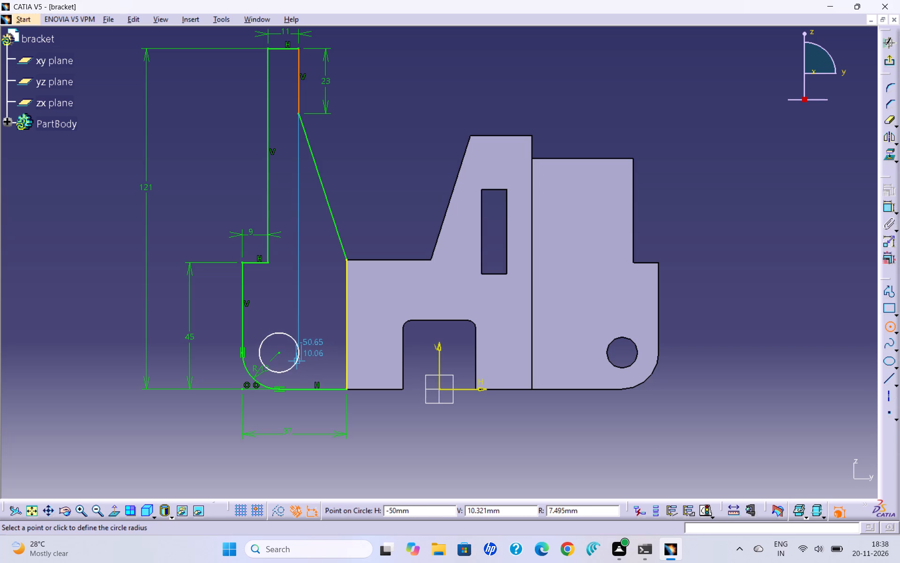
{"action": "left_click", "coordinate": [295, 360]}
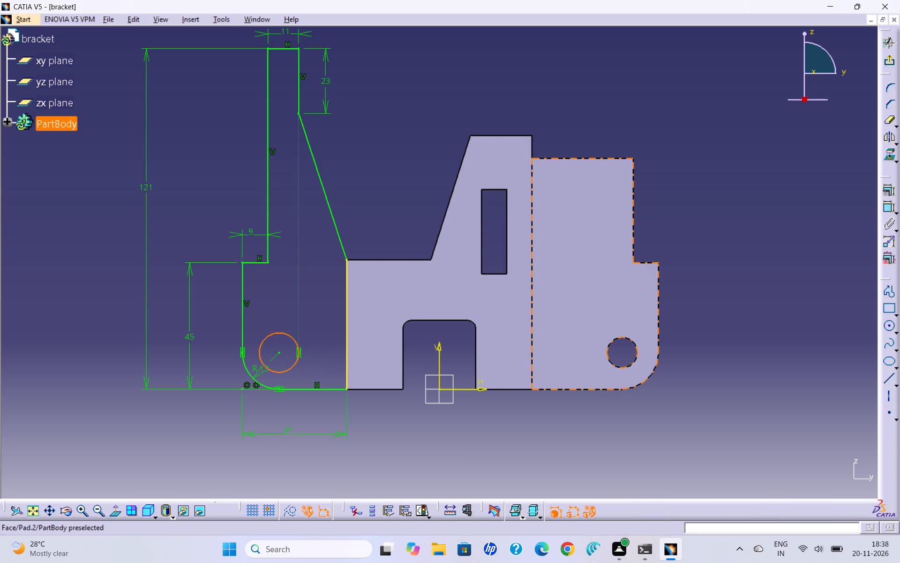
{"action": "right_click", "coordinate": [302, 356]}
{"action": "left_click", "coordinate": [329, 327]}
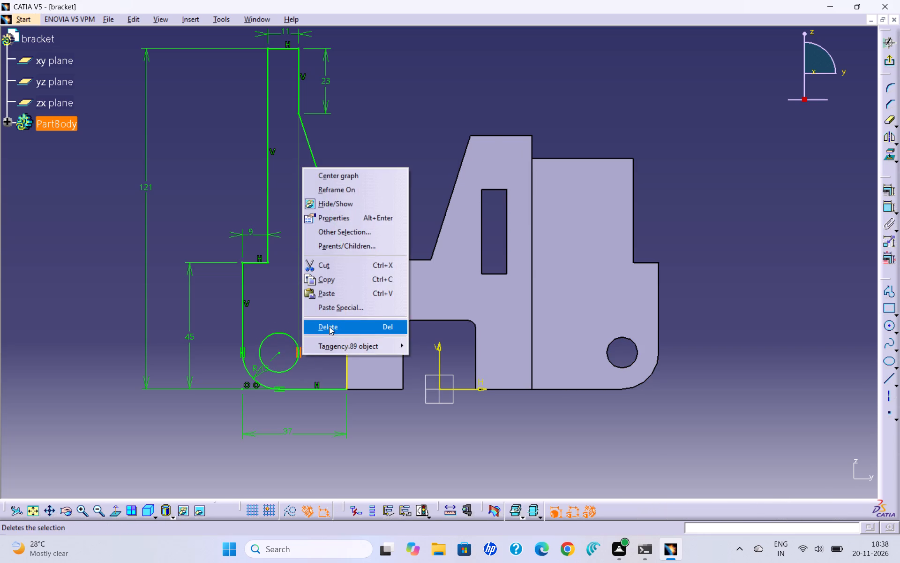
Dimension the circle in the profile's lower corner and set its diameter to 11 mm.
{"action": "left_click", "coordinate": [884, 210]}
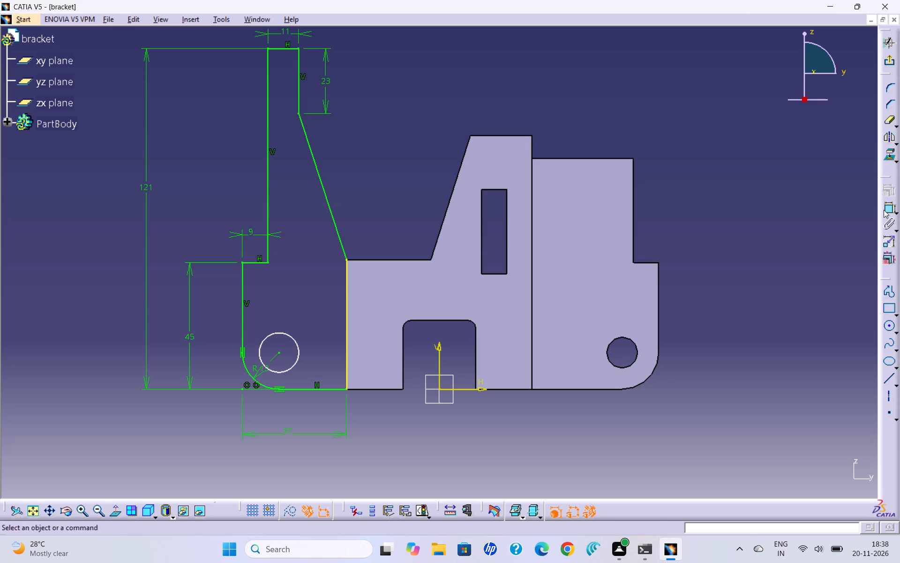
{"action": "left_click", "coordinate": [298, 342]}
{"action": "left_click", "coordinate": [293, 319]}
{"action": "double_click", "coordinate": [299, 317]}
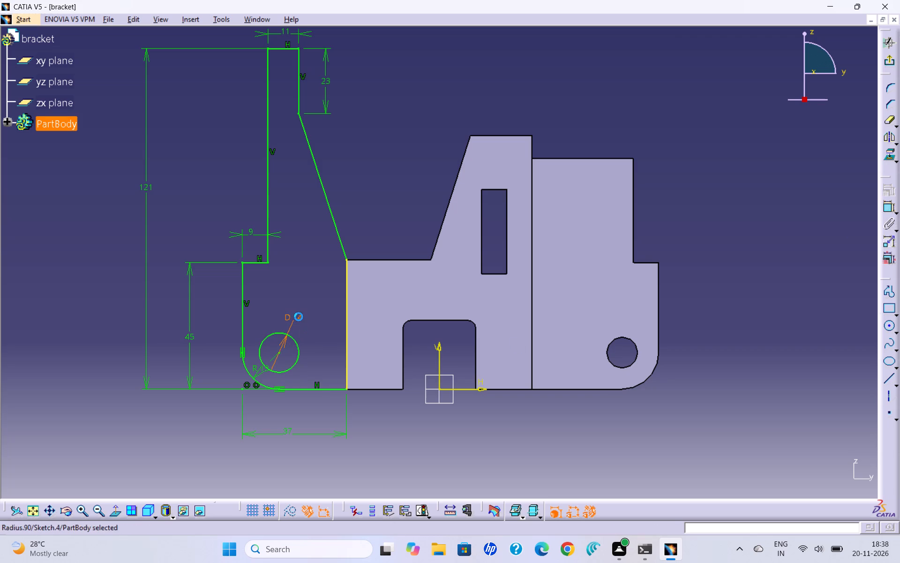
{"action": "type", "text": "11"}
{"action": "key", "text": "Return"}
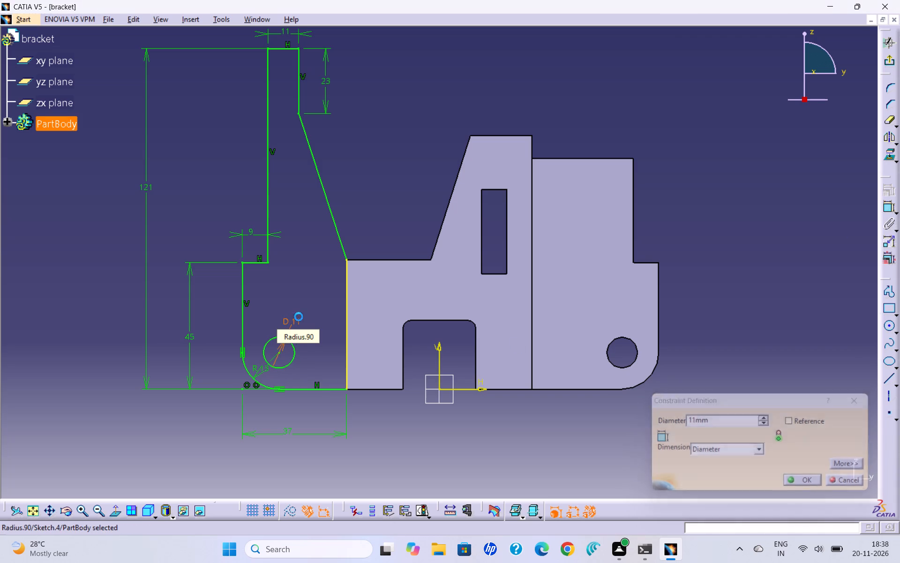
{"action": "left_click", "coordinate": [732, 232]}
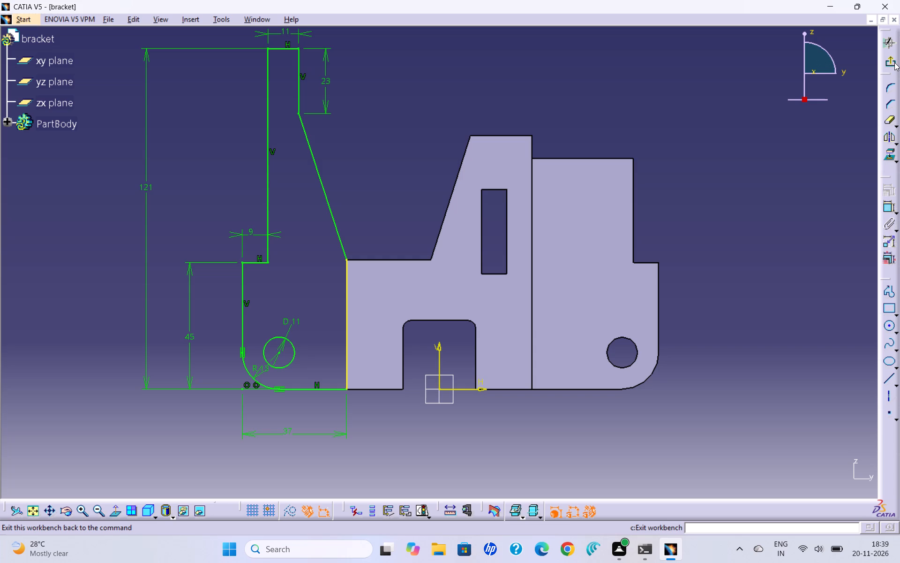
Exit the sketch and pad the stepped profile with a length of 3 mm and mirrored extent.
{"action": "left_click", "coordinate": [894, 62]}
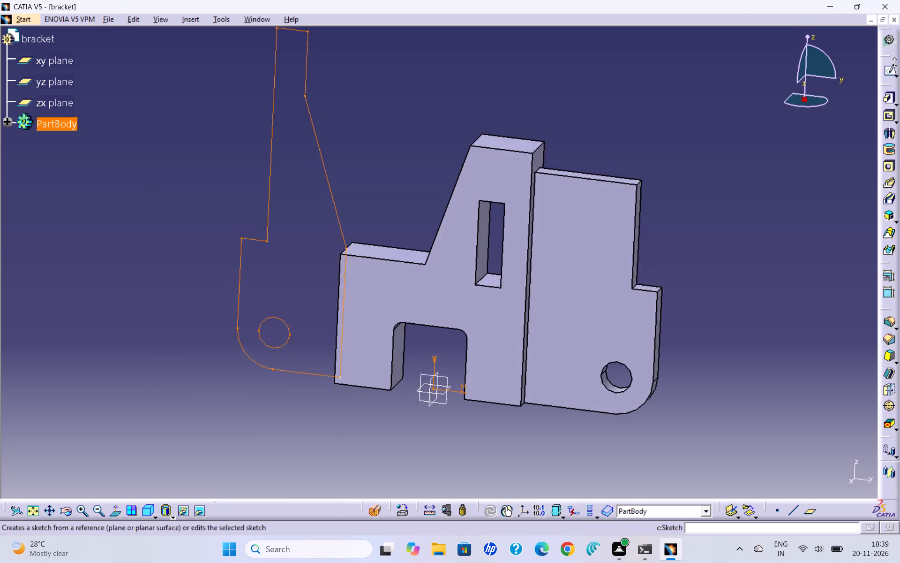
{"action": "left_click", "coordinate": [885, 99]}
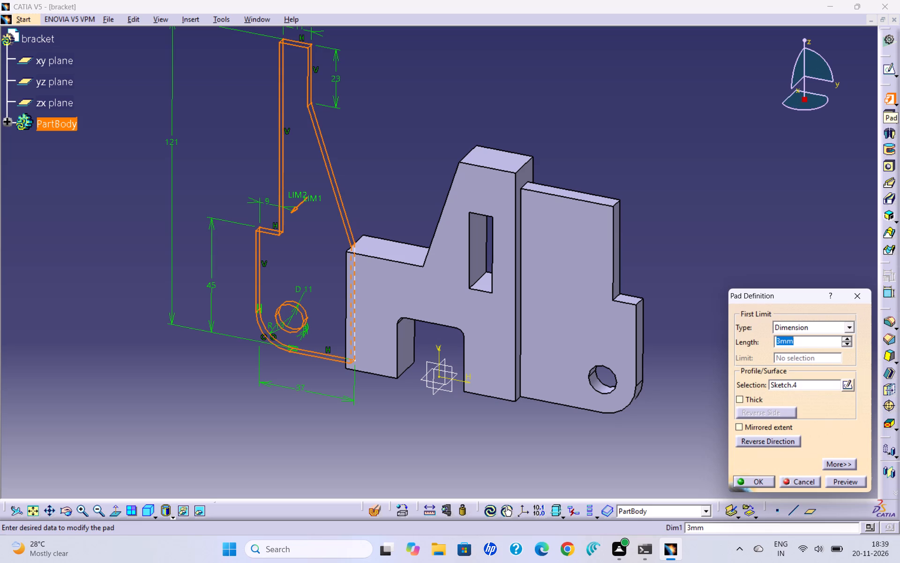
{"action": "left_click", "coordinate": [794, 426]}
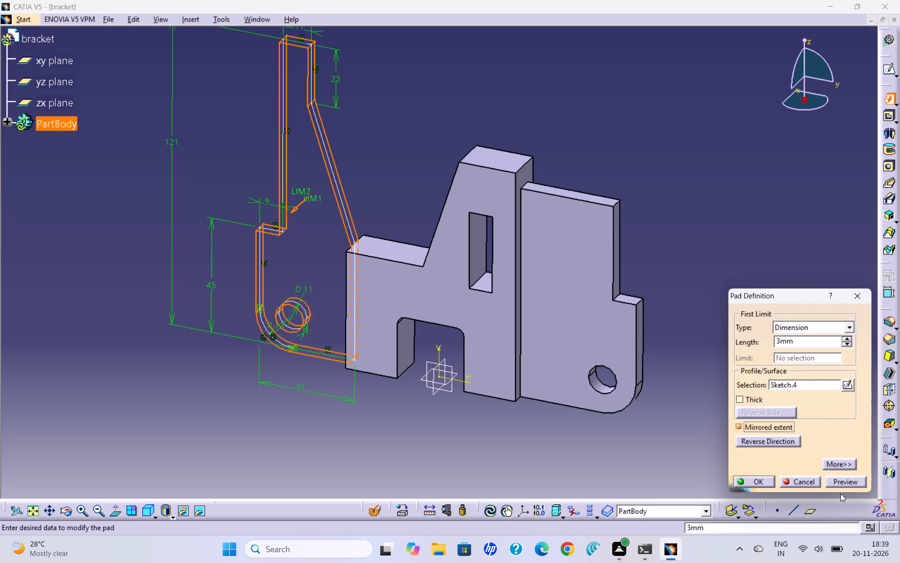
{"action": "left_click", "coordinate": [841, 481]}
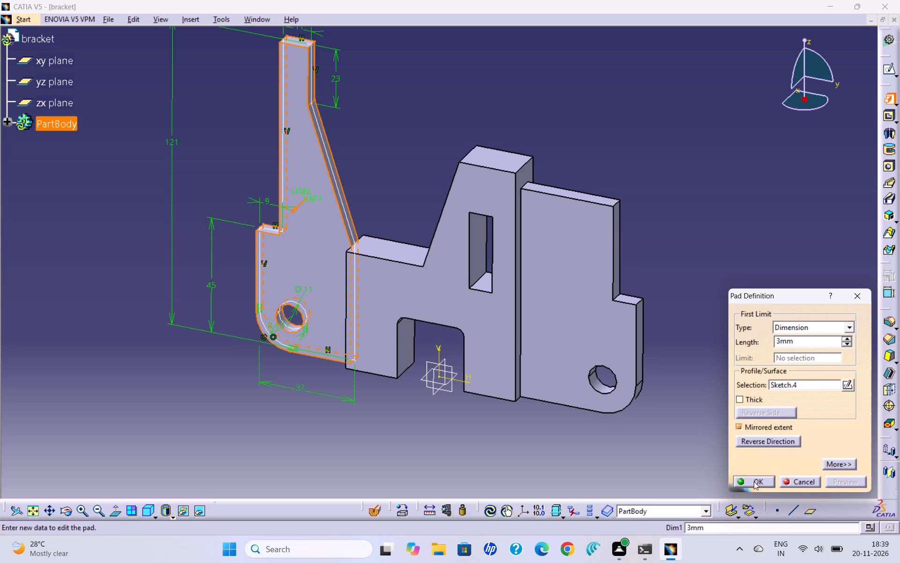
{"action": "left_click", "coordinate": [753, 481]}
{"action": "left_click", "coordinate": [767, 432]}
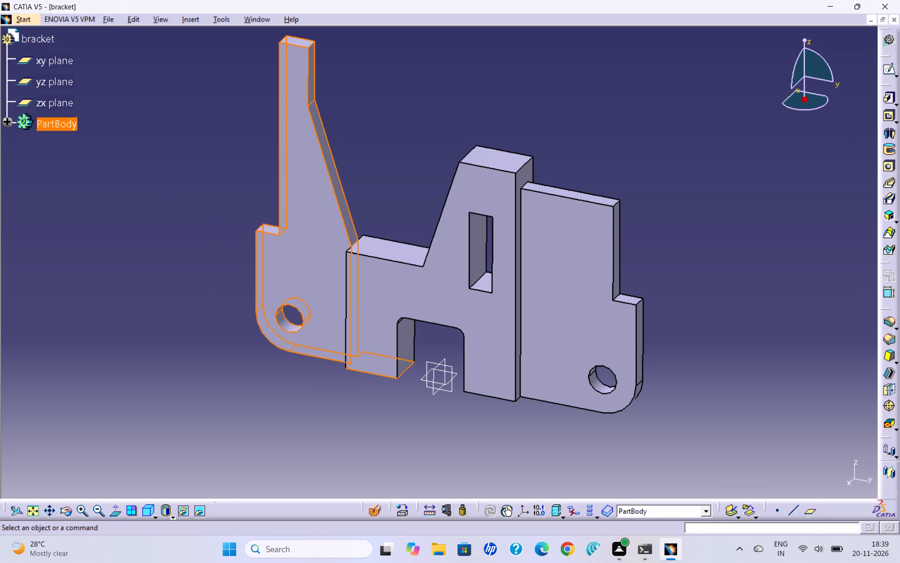
Open a sketch on the shorter side plate's narrow upright end face above its step and project the face's bottom edge.
{"action": "left_click", "coordinate": [617, 274]}
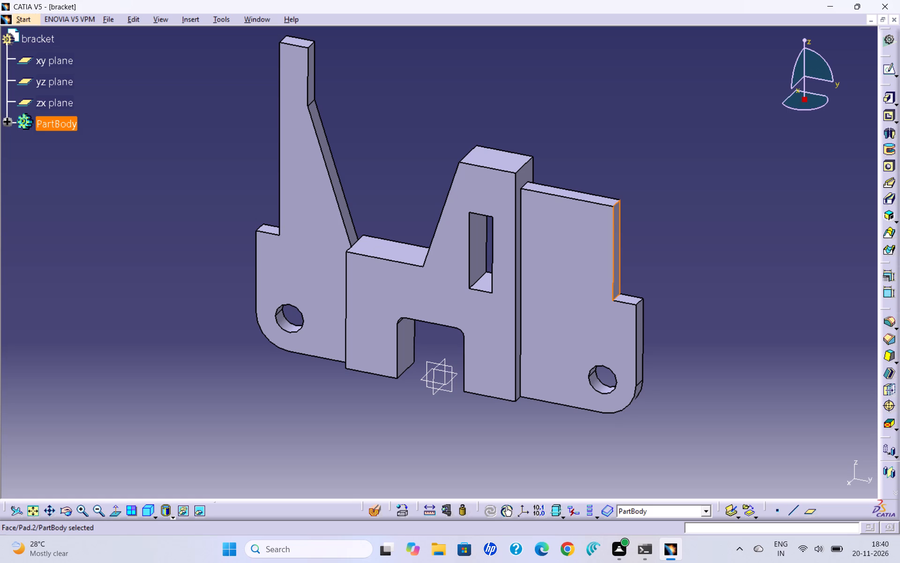
{"action": "left_click", "coordinate": [887, 69]}
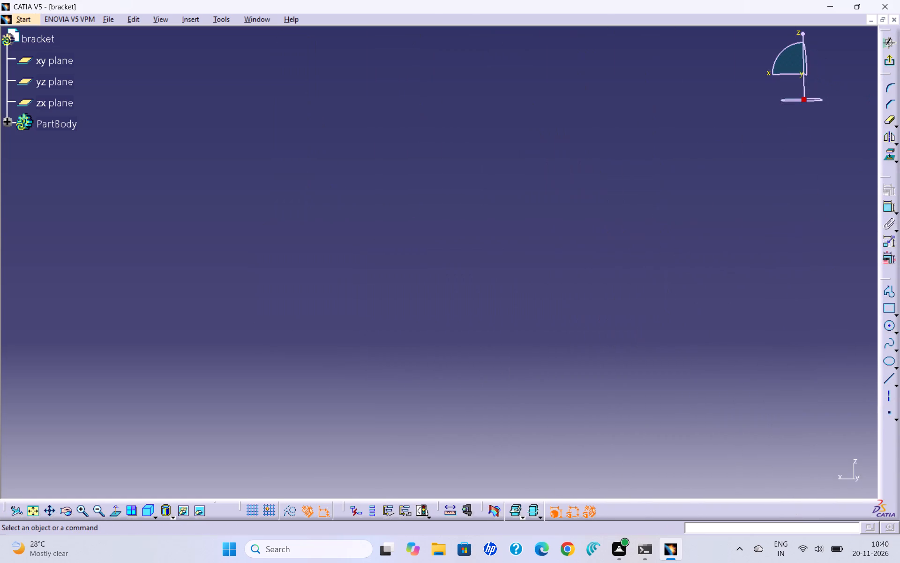
{"action": "left_click", "coordinate": [35, 507]}
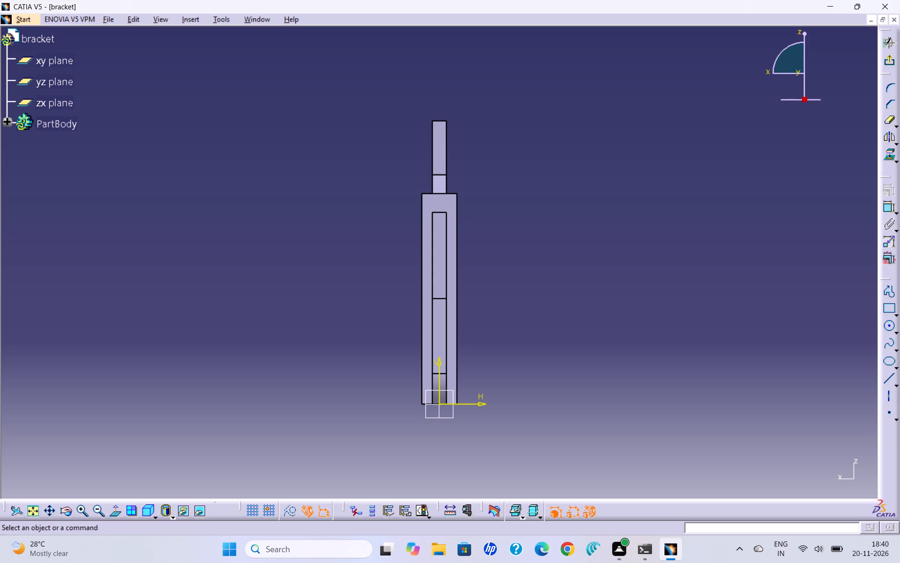
{"action": "left_click", "coordinate": [888, 152]}
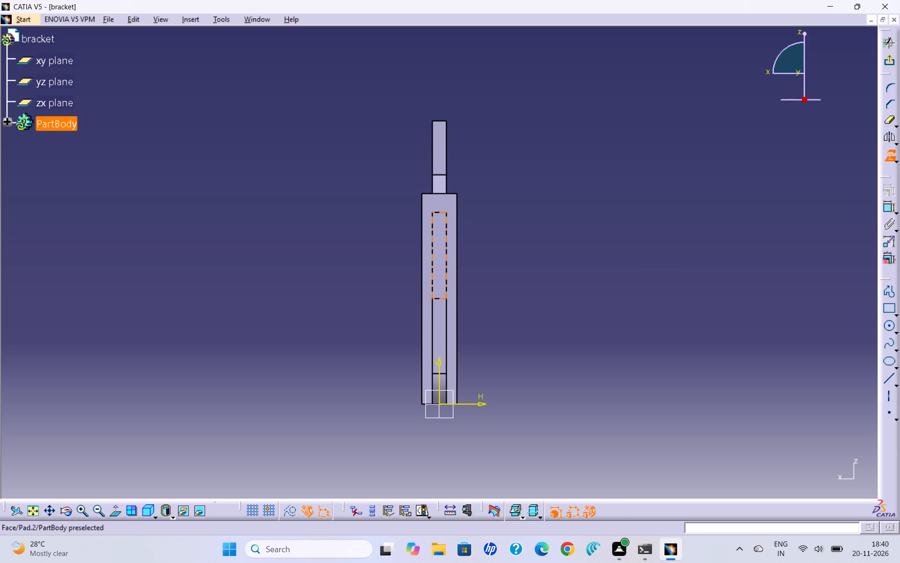
{"action": "left_click", "coordinate": [439, 298]}
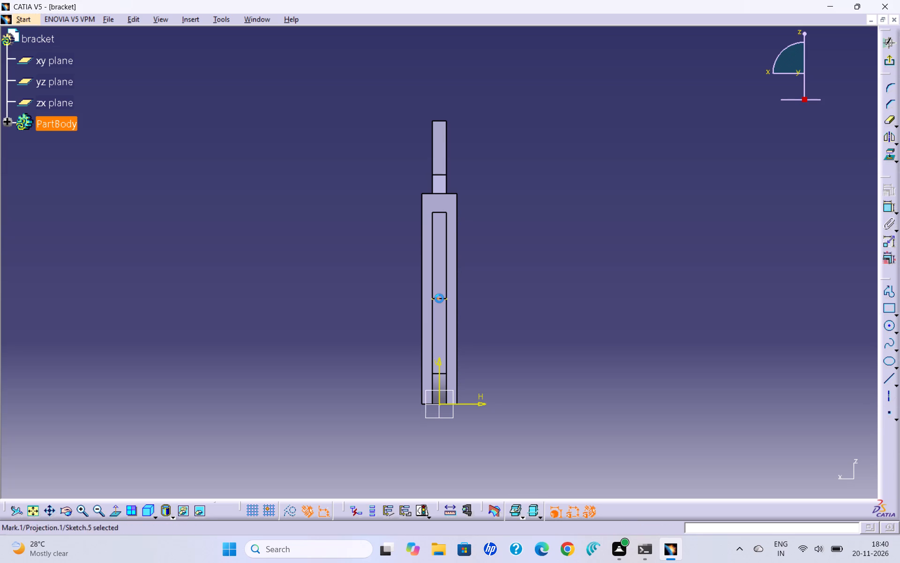
{"action": "left_click", "coordinate": [538, 294]}
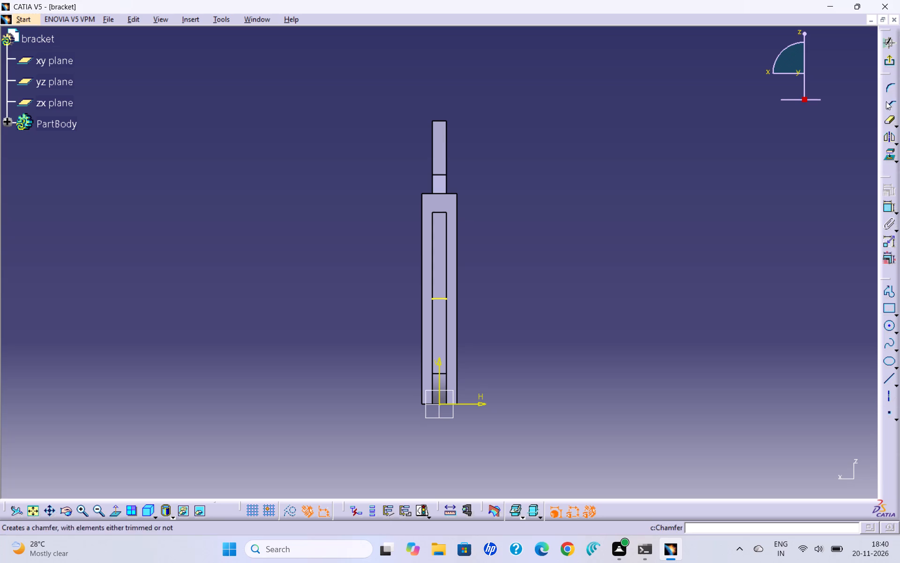
Begin a profile from the projected edge's end point at H 3 mm, V 45 mm.
{"action": "left_click", "coordinate": [892, 289]}
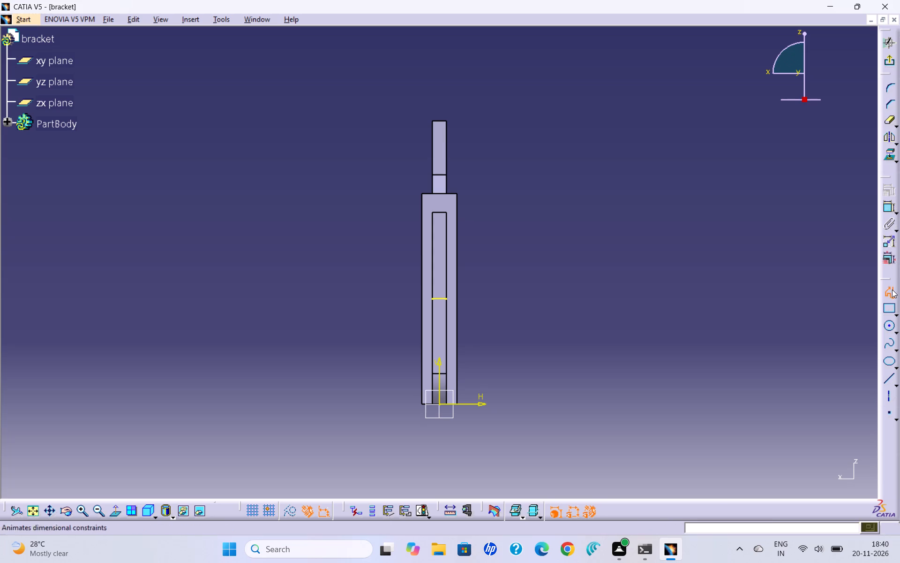
{"action": "left_click", "coordinate": [447, 300]}
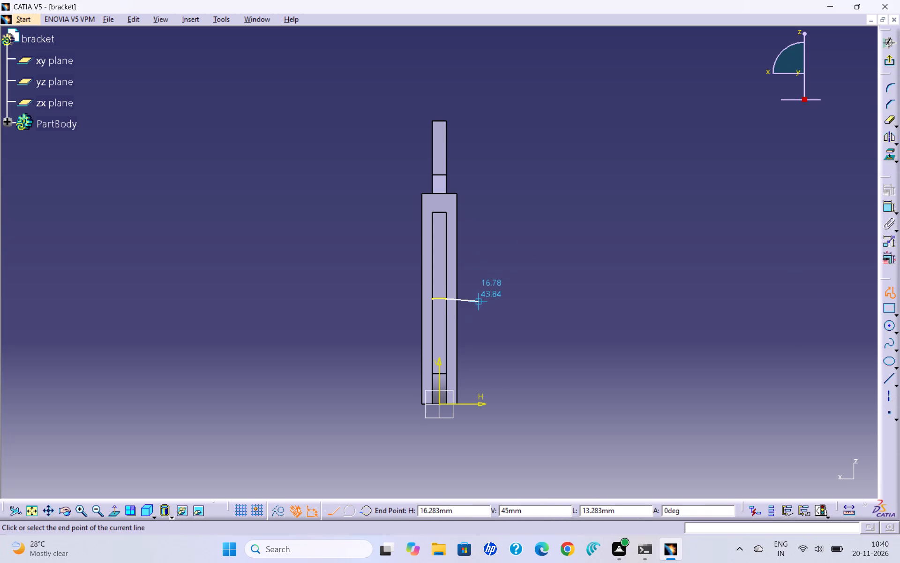
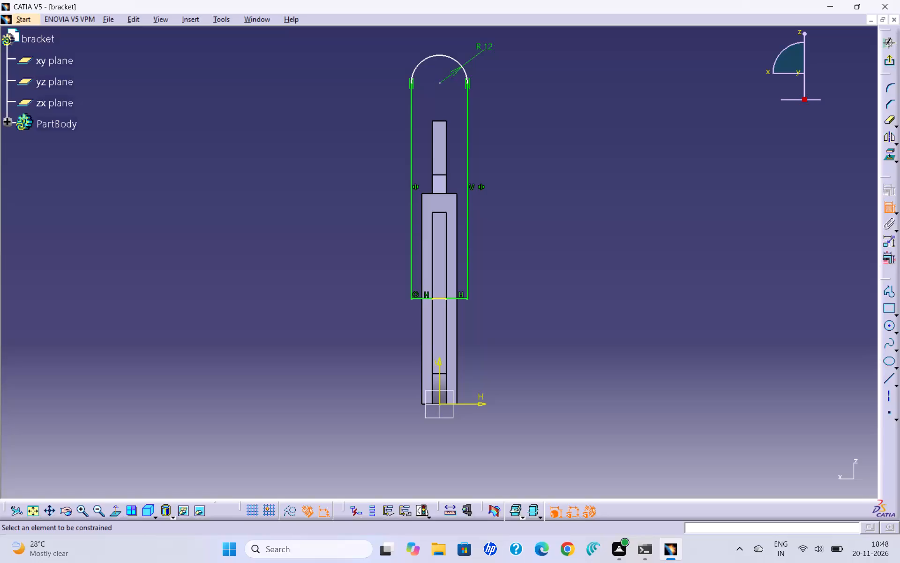
Dimension the height of the rounded profile's arc centre above the horizontal axis and set it to 130 mm.
{"action": "left_click", "coordinate": [441, 85]}
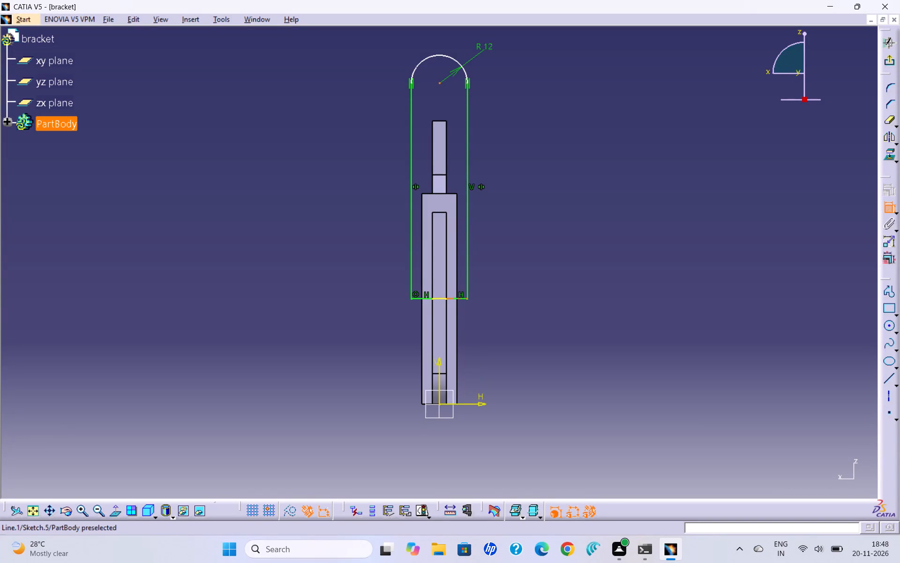
{"action": "left_click", "coordinate": [471, 404]}
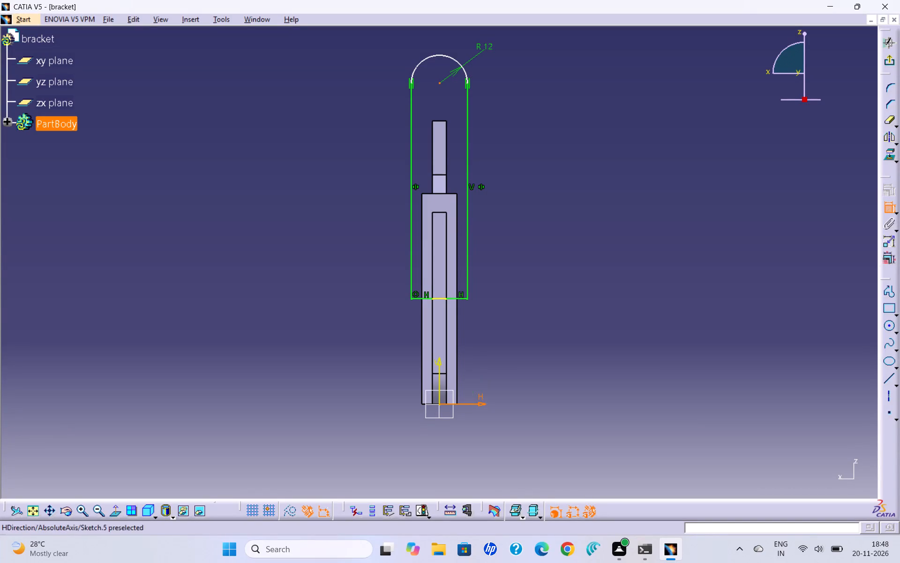
{"action": "left_click", "coordinate": [529, 304]}
{"action": "double_click", "coordinate": [537, 299]}
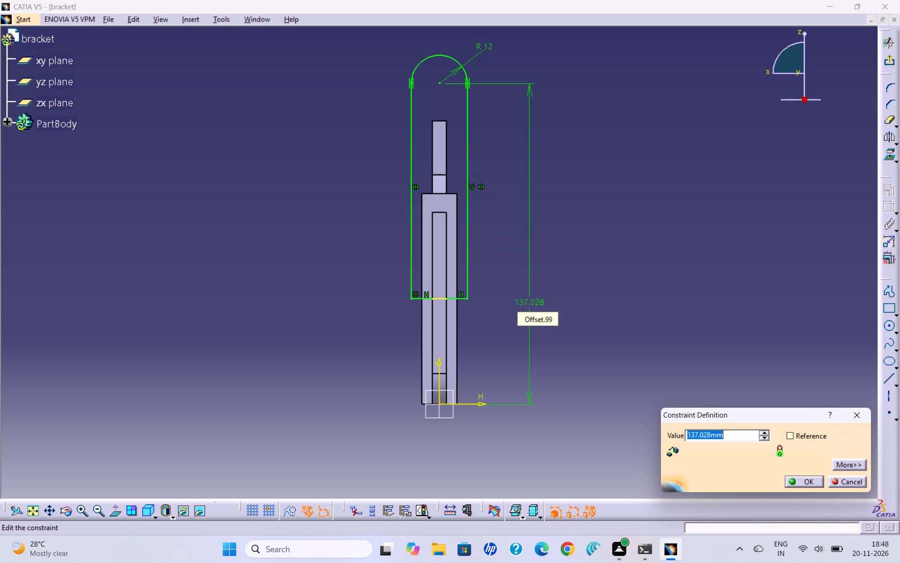
{"action": "type", "text": "13"}
{"action": "key", "text": "Return"}
{"action": "key", "text": "0"}
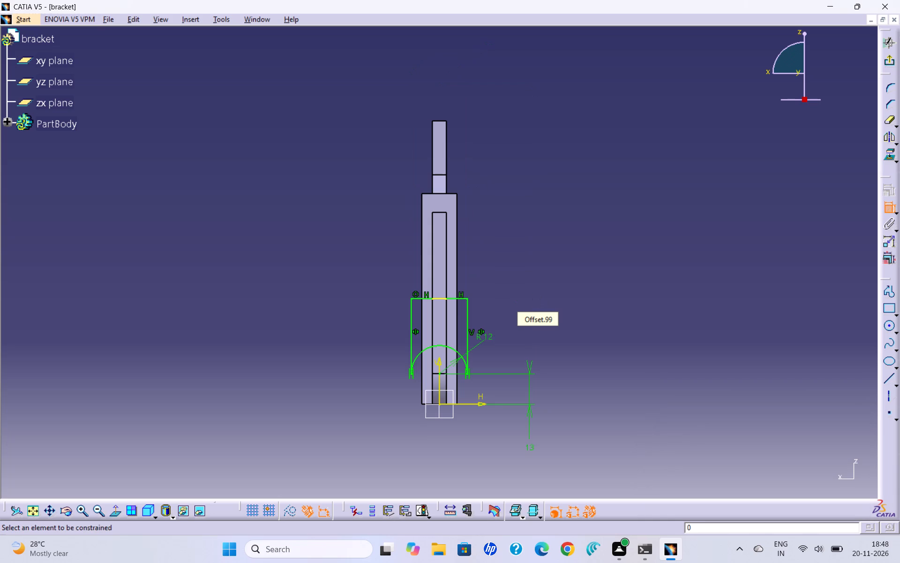
{"action": "double_click", "coordinate": [532, 443]}
{"action": "type", "text": "130"}
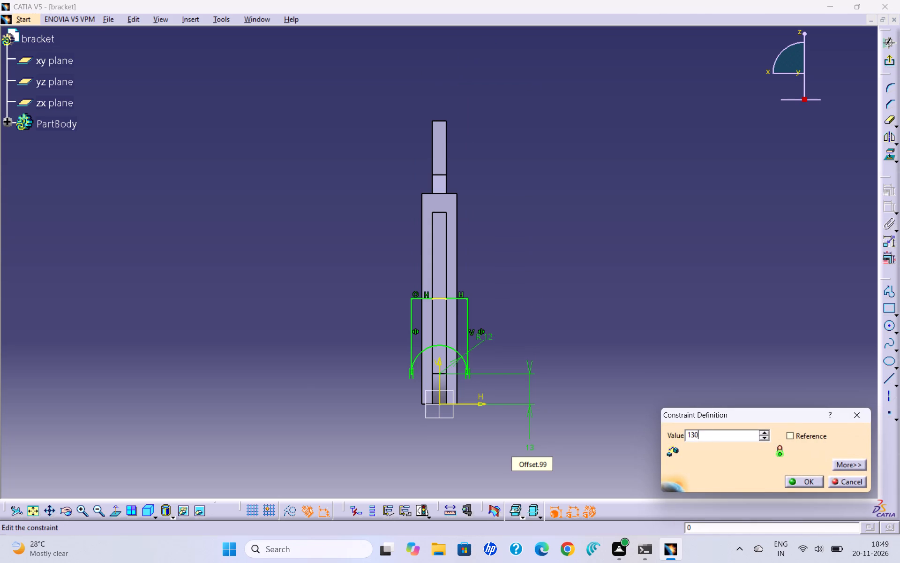
{"action": "key", "text": "Return"}
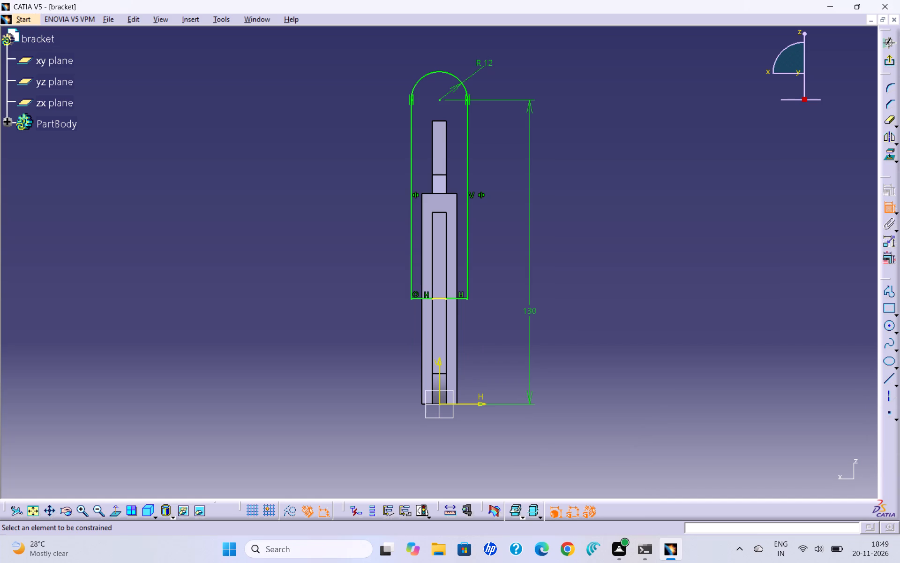
Exit the sketch and pad the round-topped profile with a length of 9 mm.
{"action": "left_click", "coordinate": [888, 60]}
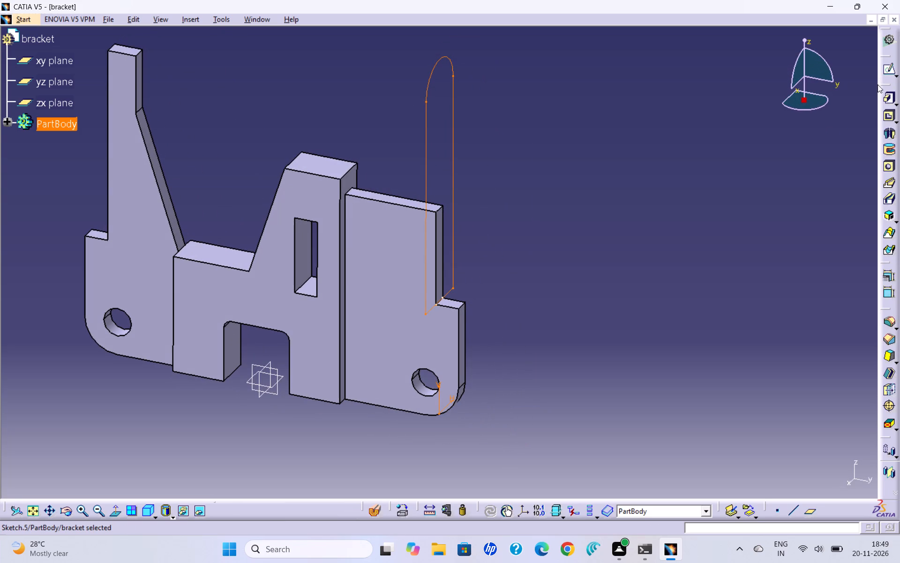
{"action": "left_click", "coordinate": [888, 97]}
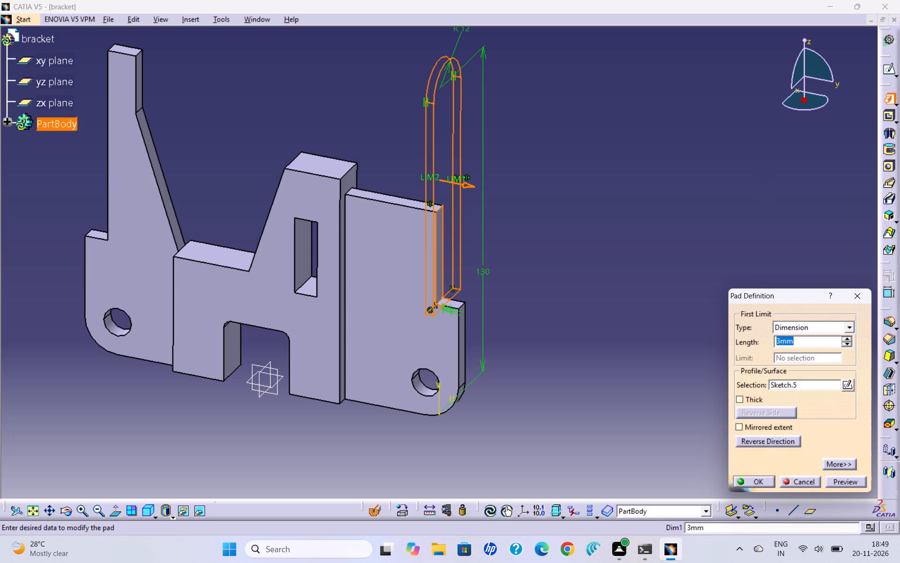
{"action": "key", "text": "9"}
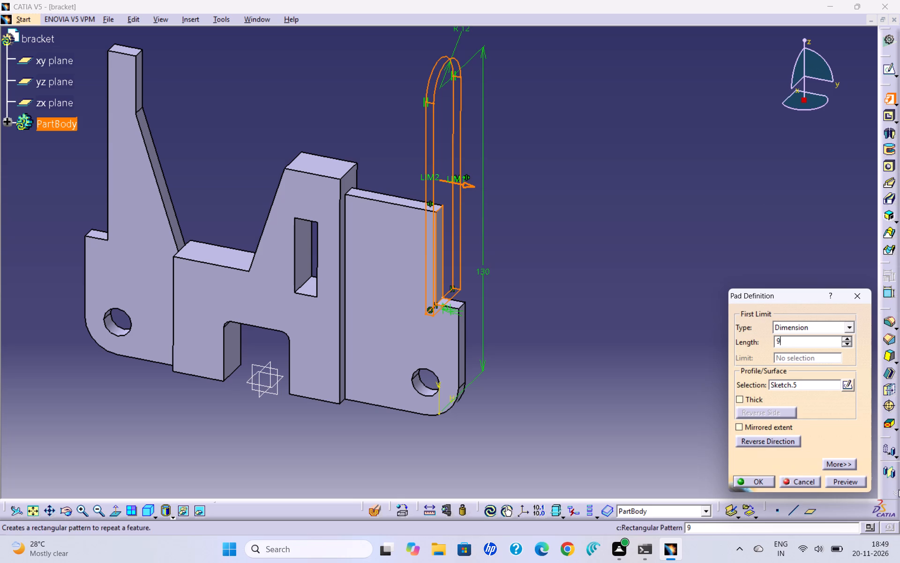
{"action": "left_click", "coordinate": [853, 480]}
{"action": "left_click", "coordinate": [742, 484]}
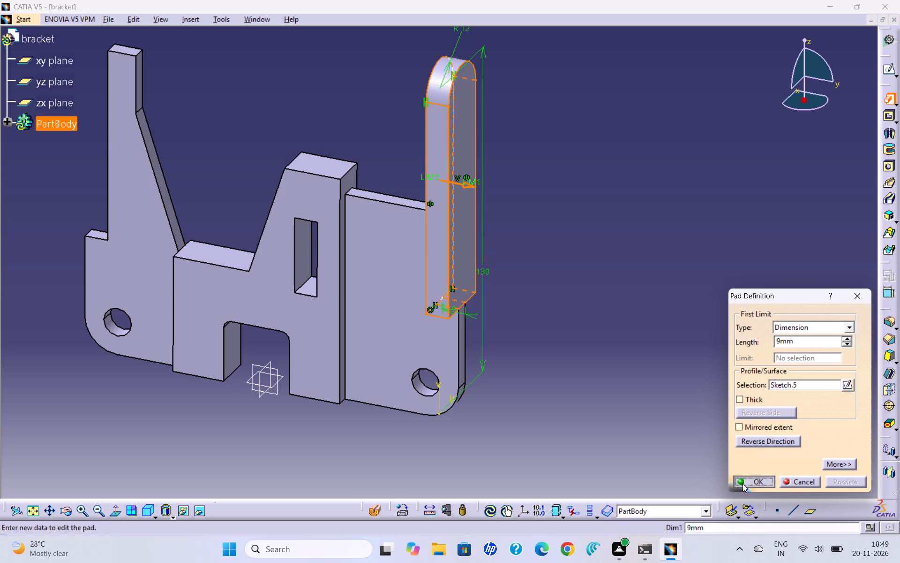
{"action": "left_click", "coordinate": [659, 365]}
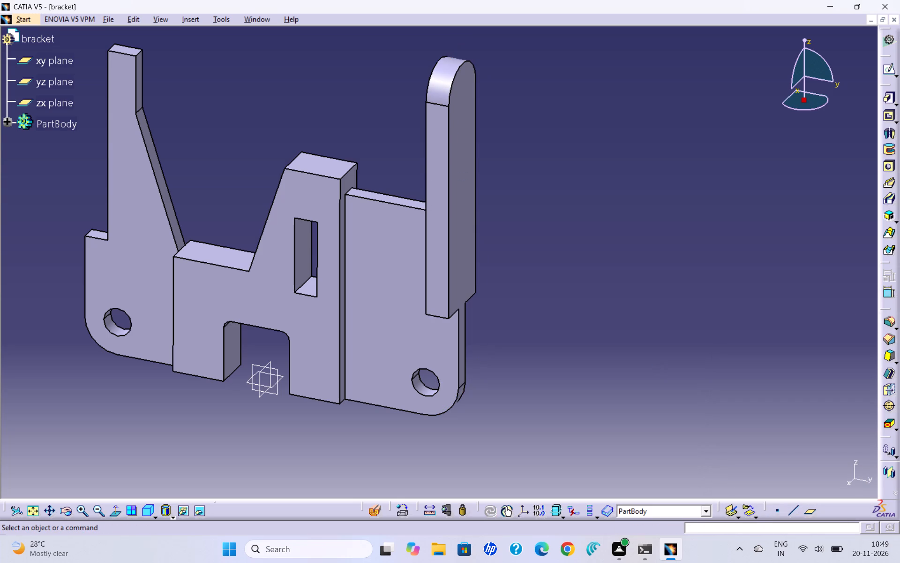
Open a sketch on the round-topped pad's outer face and draw a circle about 18 mm across, centred on the vertical axis near V 130 mm.
{"action": "left_click", "coordinate": [462, 91]}
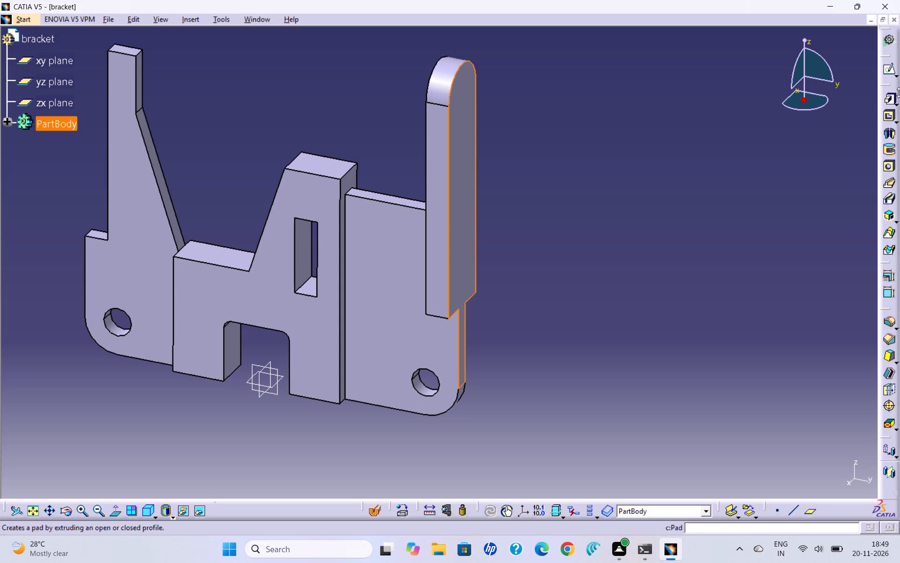
{"action": "left_click", "coordinate": [888, 73]}
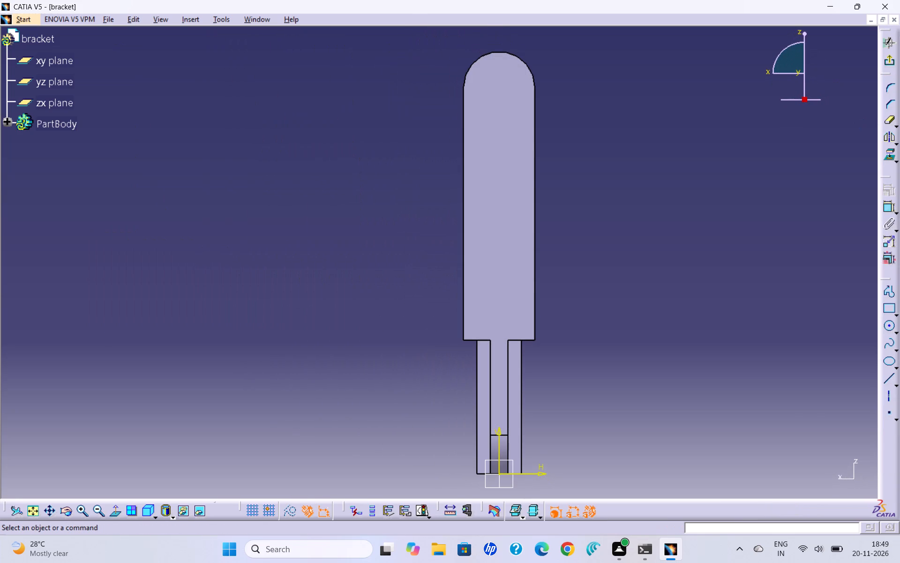
{"action": "left_click", "coordinate": [888, 211]}
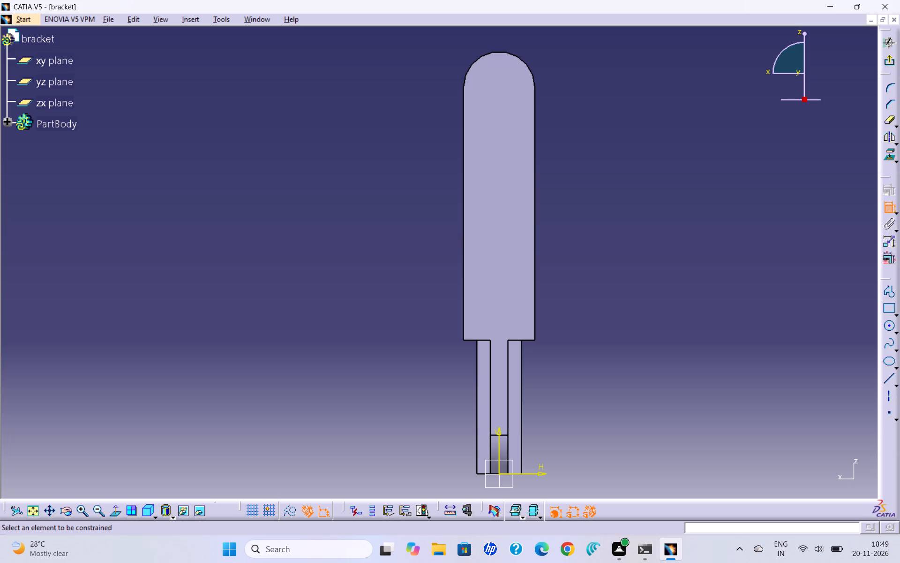
{"action": "left_click", "coordinate": [892, 325]}
{"action": "left_click", "coordinate": [496, 87]}
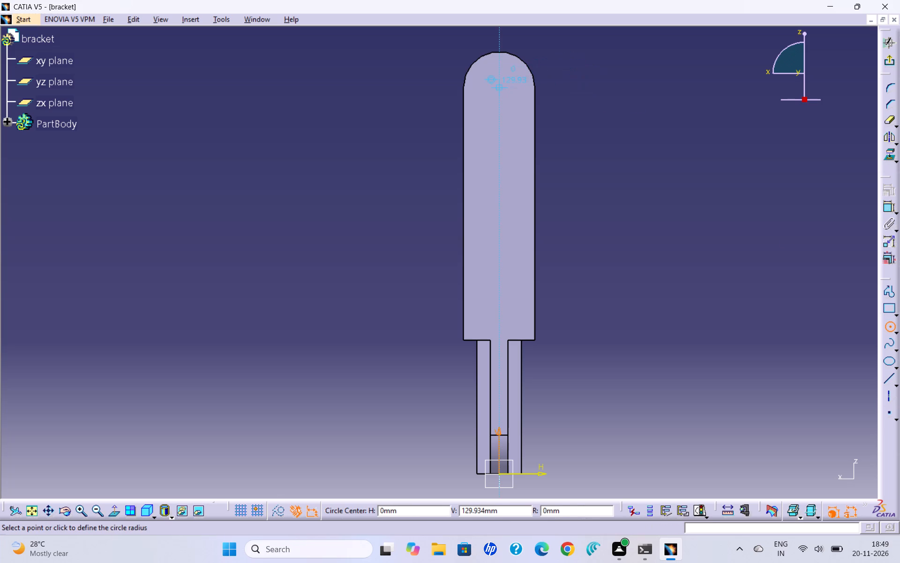
{"action": "left_click", "coordinate": [515, 108]}
{"action": "left_click", "coordinate": [614, 100]}
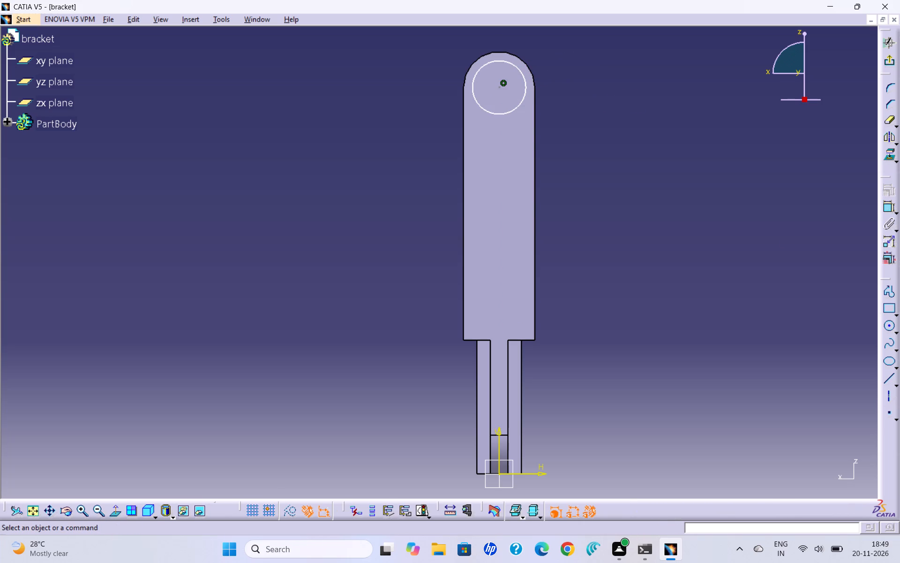
Dimension the circle in the rounded end and set its diameter to 18 mm.
{"action": "left_click", "coordinate": [889, 212]}
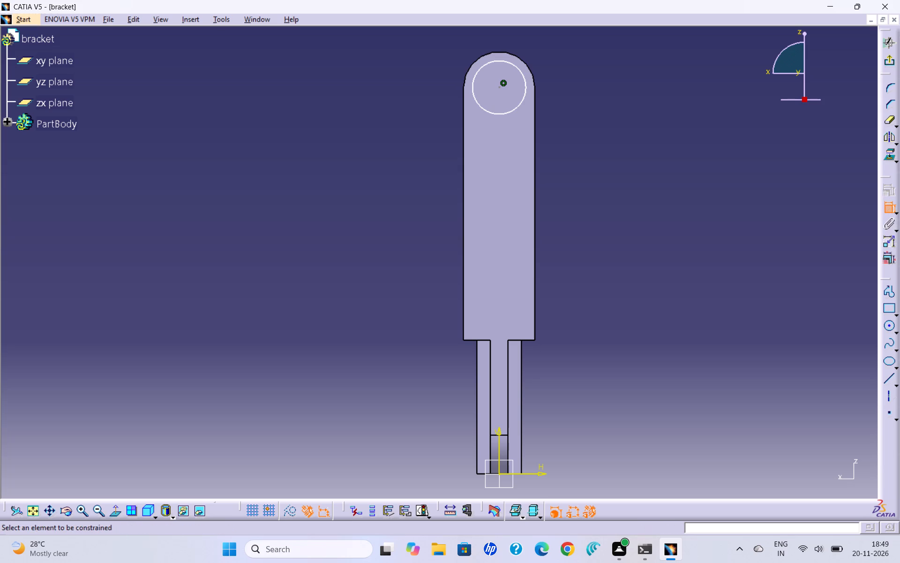
{"action": "left_click", "coordinate": [525, 87]}
{"action": "left_click", "coordinate": [556, 50]}
{"action": "double_click", "coordinate": [565, 48]}
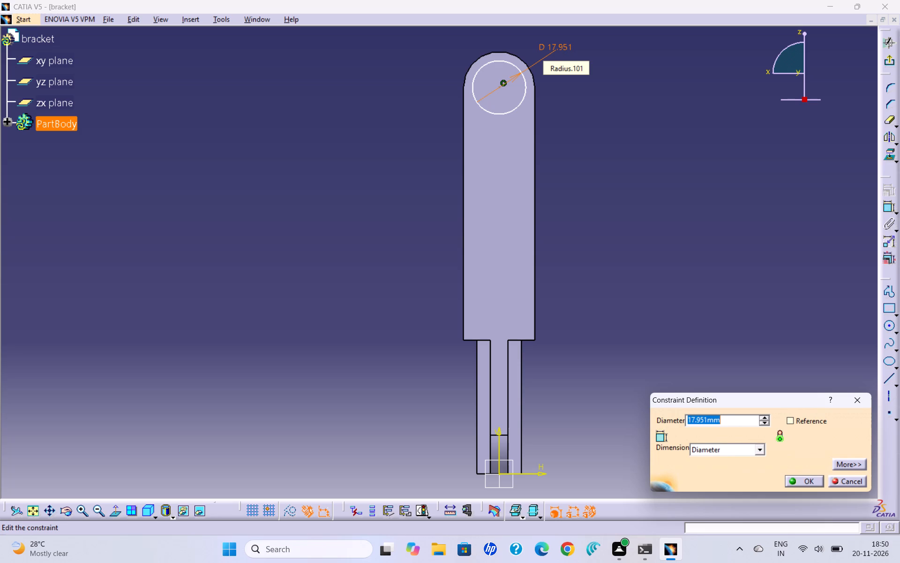
{"action": "type", "text": "18"}
{"action": "key", "text": "Return"}
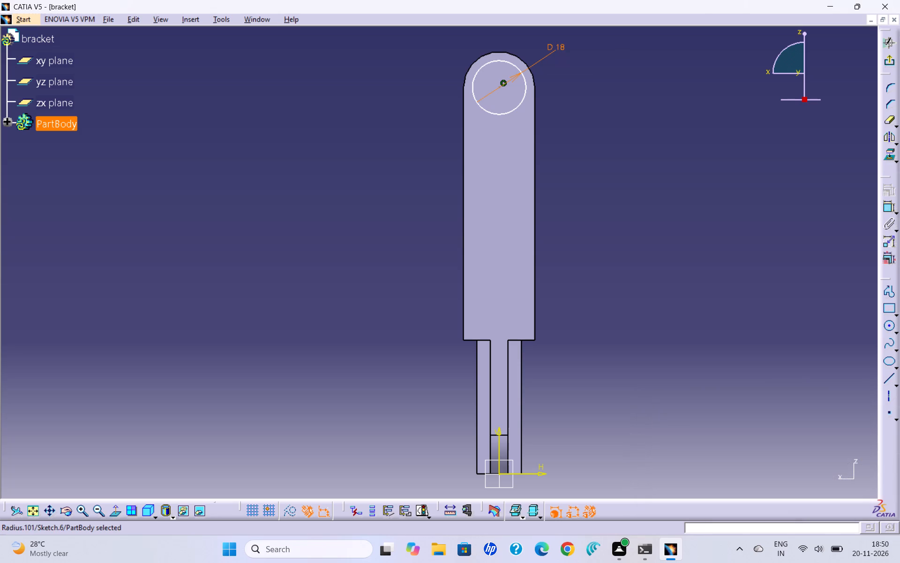
Draw a second circle concentric inside the 18 mm circle and set its diameter to 10 mm.
{"action": "left_click", "coordinate": [890, 325]}
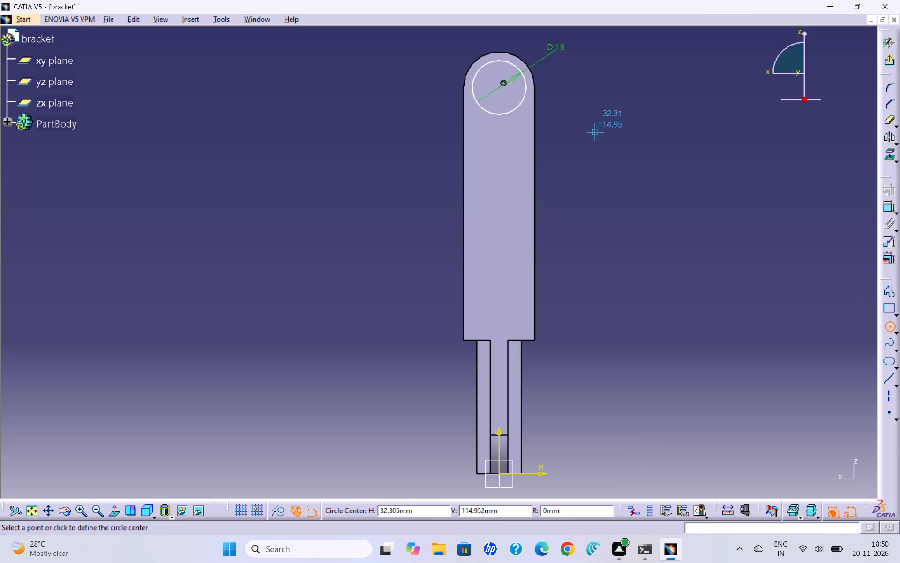
{"action": "left_click", "coordinate": [499, 90]}
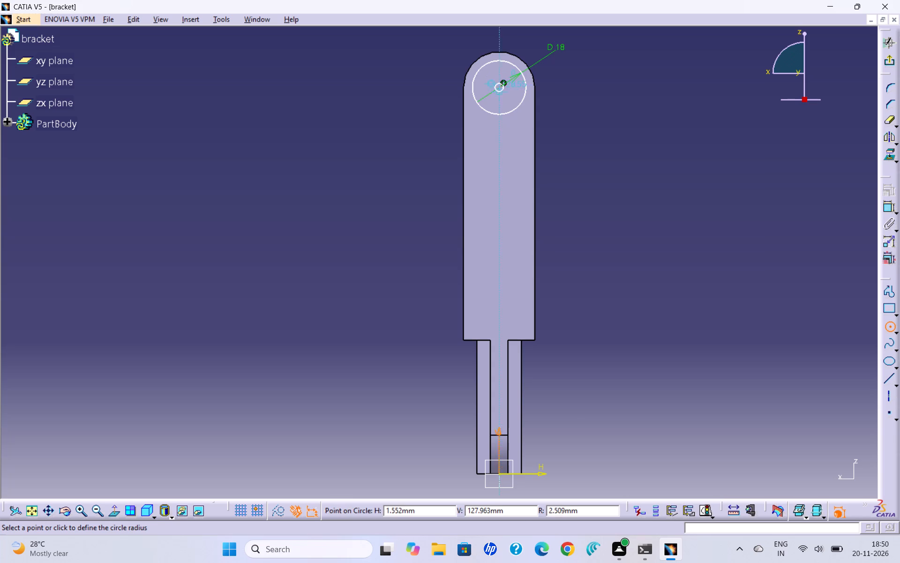
{"action": "left_click", "coordinate": [515, 101]}
{"action": "left_click", "coordinate": [636, 122]}
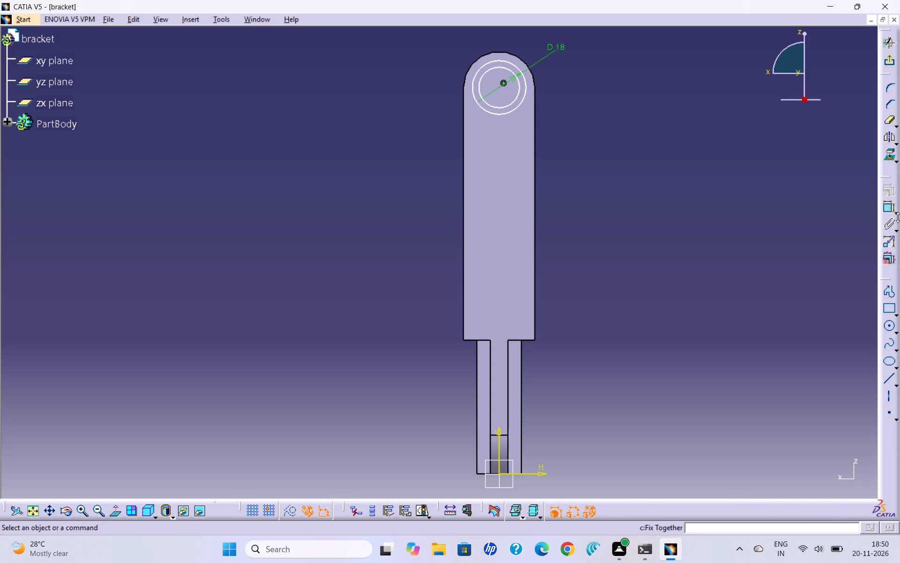
{"action": "left_click", "coordinate": [888, 208]}
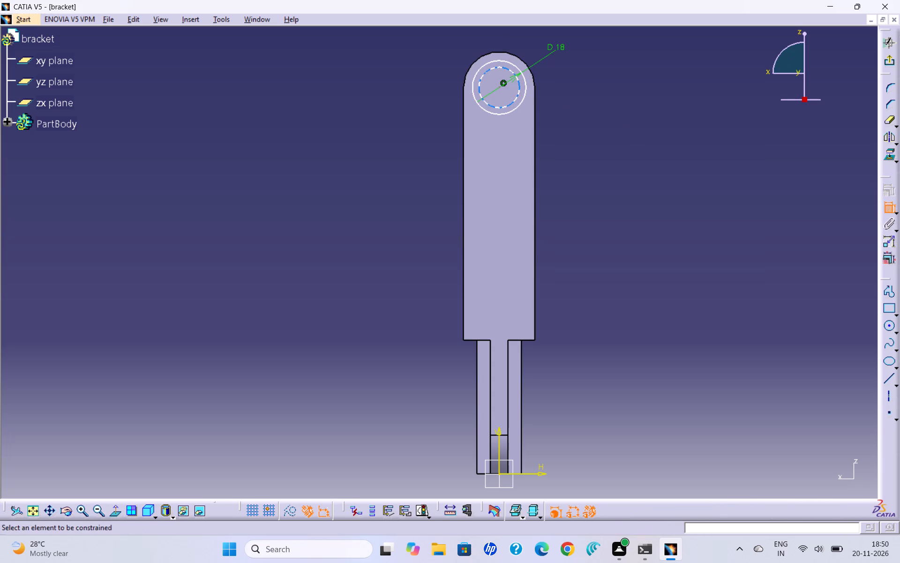
{"action": "left_click", "coordinate": [517, 98]}
{"action": "left_click", "coordinate": [553, 89]}
{"action": "double_click", "coordinate": [566, 85]}
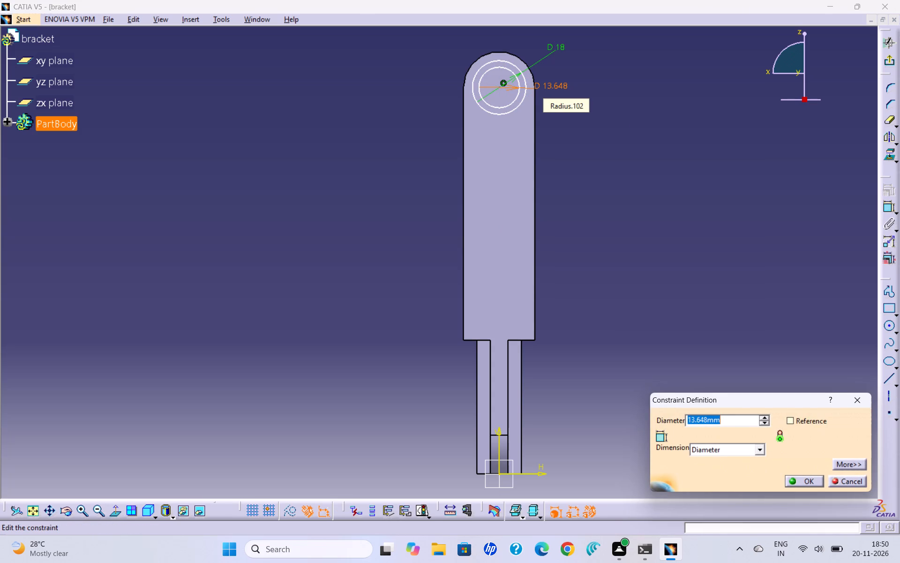
{"action": "type", "text": "10"}
{"action": "key", "text": "Return"}
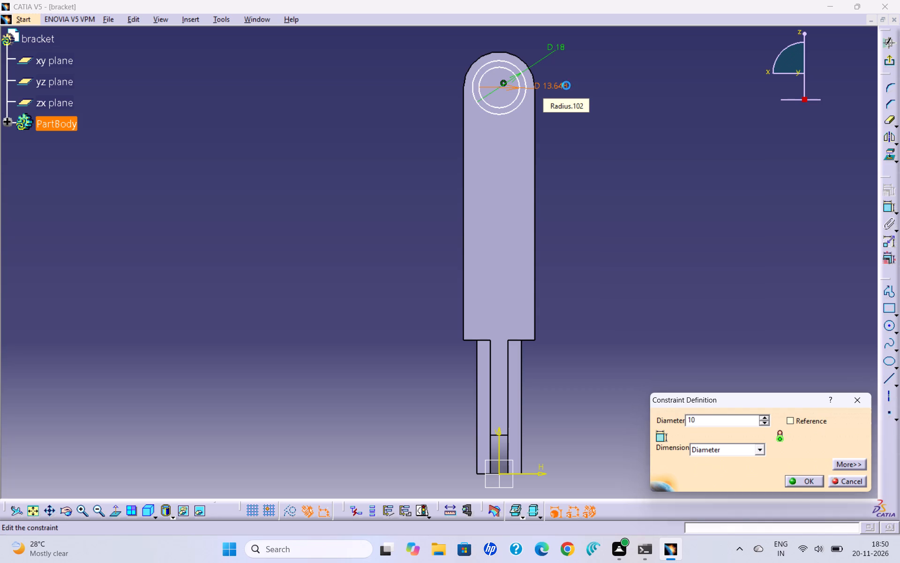
{"action": "left_click", "coordinate": [598, 148]}
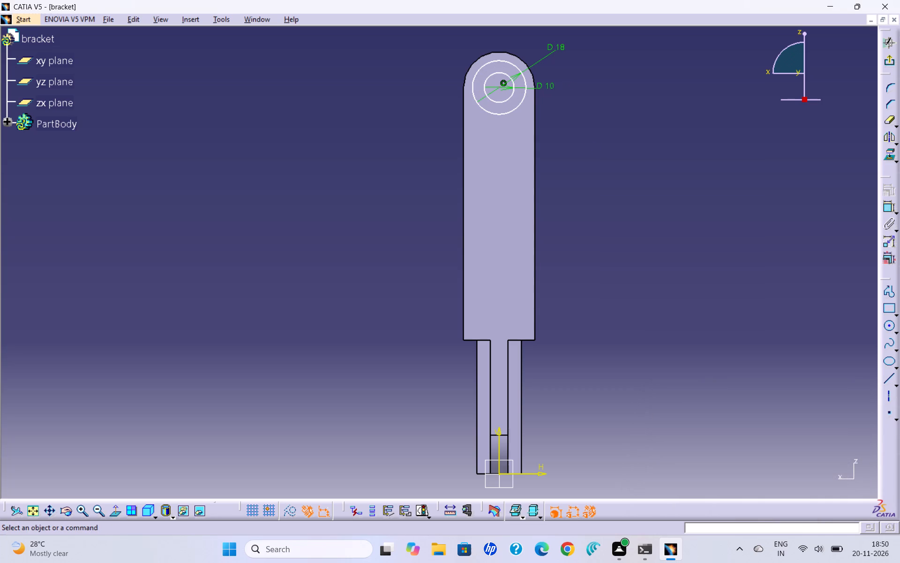
Dimension the height of the circles' shared centre above the horizontal axis and set it to 130 mm.
{"action": "left_click", "coordinate": [887, 205]}
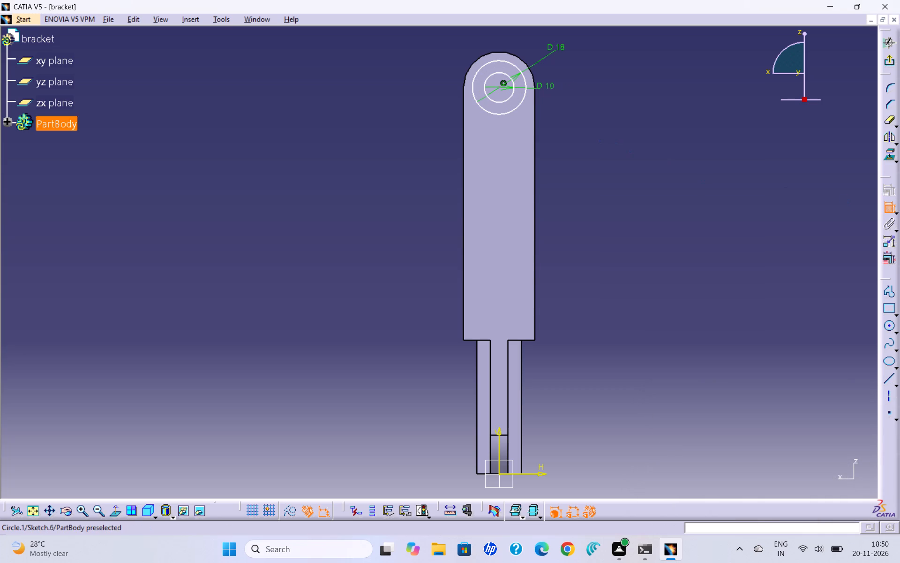
{"action": "left_click", "coordinate": [500, 87]}
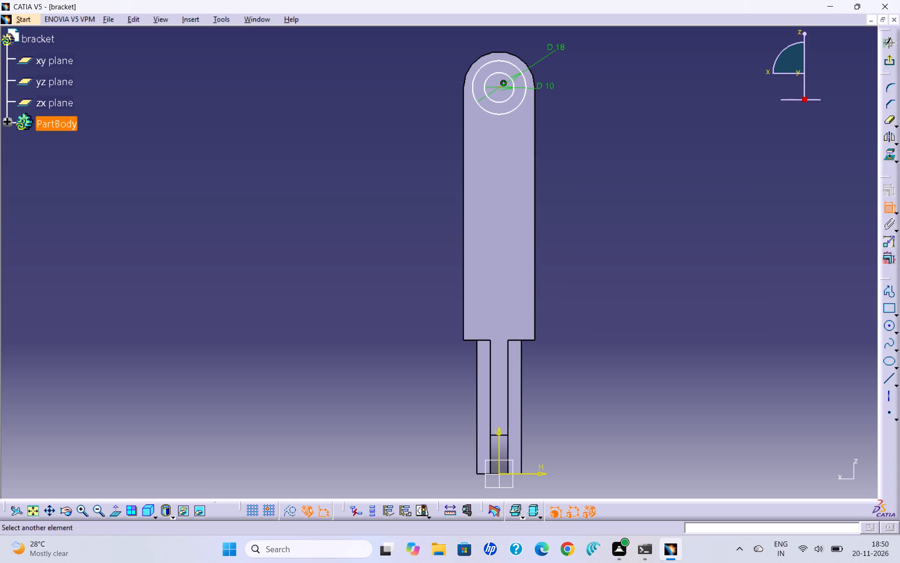
{"action": "left_click", "coordinate": [542, 472]}
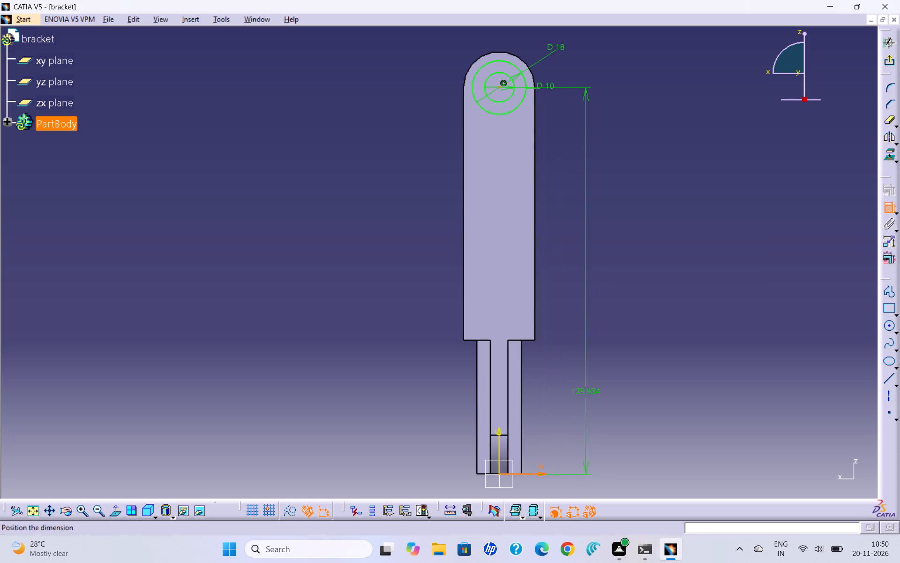
{"action": "left_click", "coordinate": [589, 380]}
{"action": "double_click", "coordinate": [592, 380]}
{"action": "type", "text": "130"}
{"action": "key", "text": "Return"}
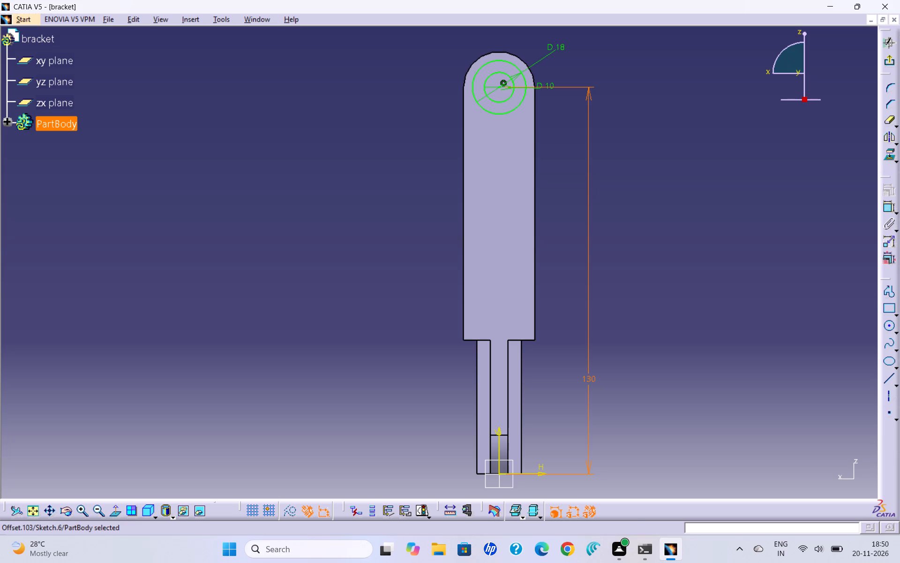
Exit the sketch and pad the two concentric circles into a hollow boss with a length of 31.5 mm.
{"action": "left_click", "coordinate": [887, 62]}
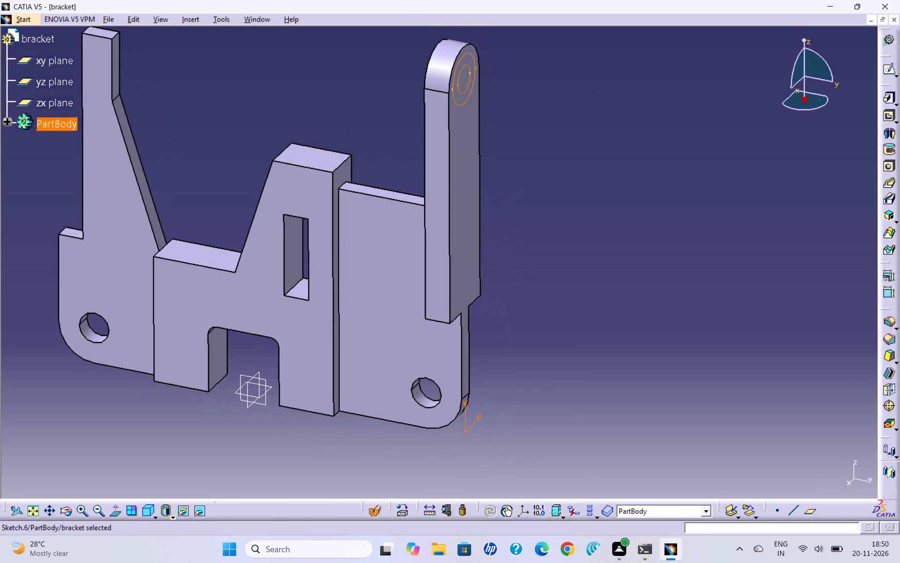
{"action": "left_click", "coordinate": [886, 98]}
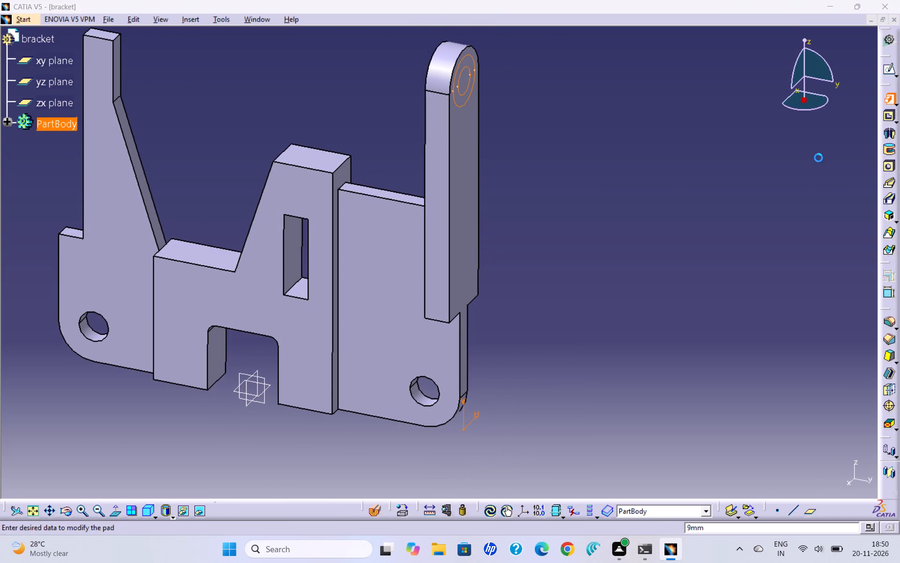
{"action": "type", "text": "31.5"}
{"action": "key", "text": "Return"}
{"action": "left_click", "coordinate": [776, 192]}
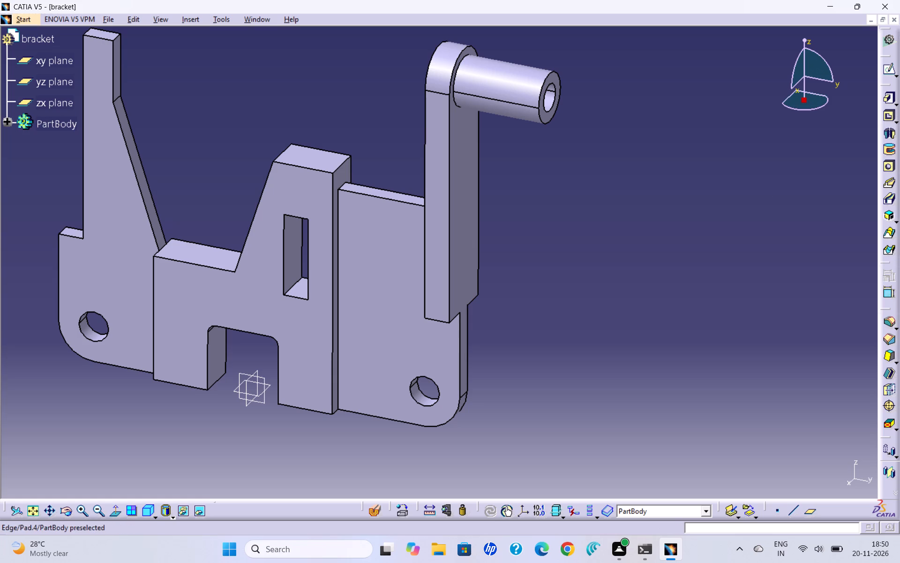
Open a new sketch on the yz plane.
{"action": "left_click", "coordinate": [47, 76]}
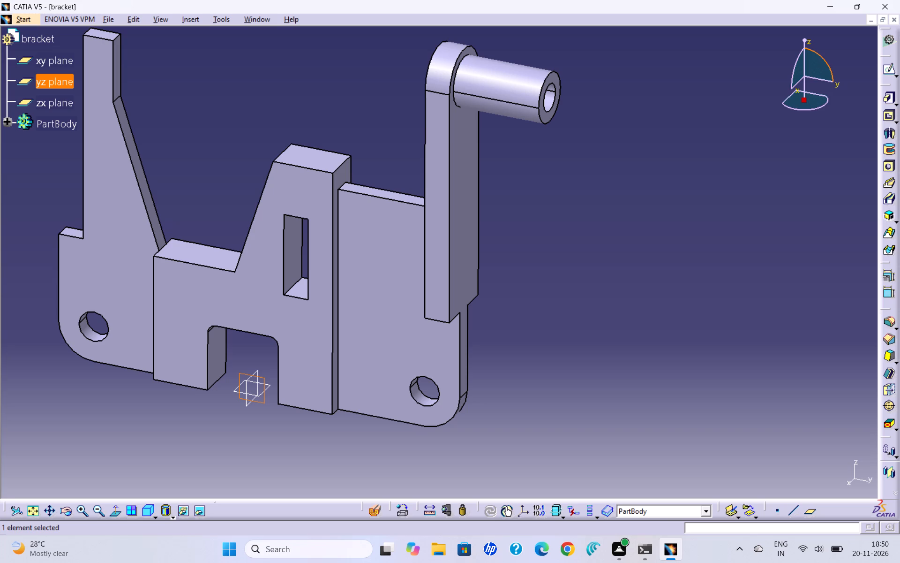
{"action": "left_click", "coordinate": [887, 66]}
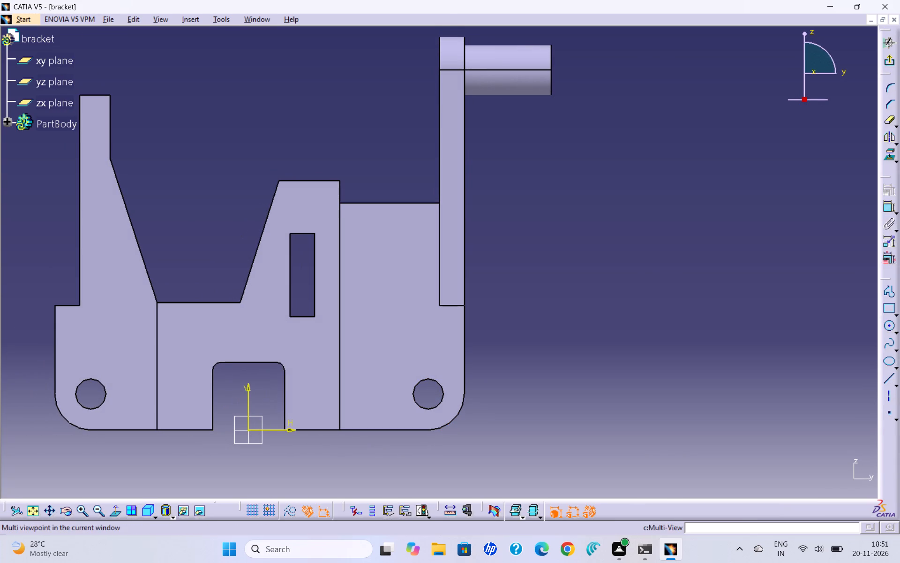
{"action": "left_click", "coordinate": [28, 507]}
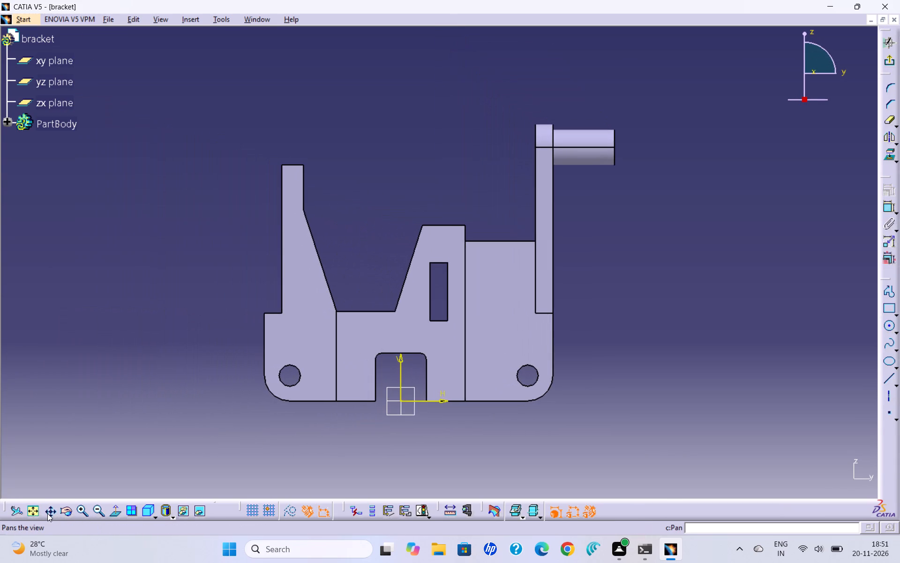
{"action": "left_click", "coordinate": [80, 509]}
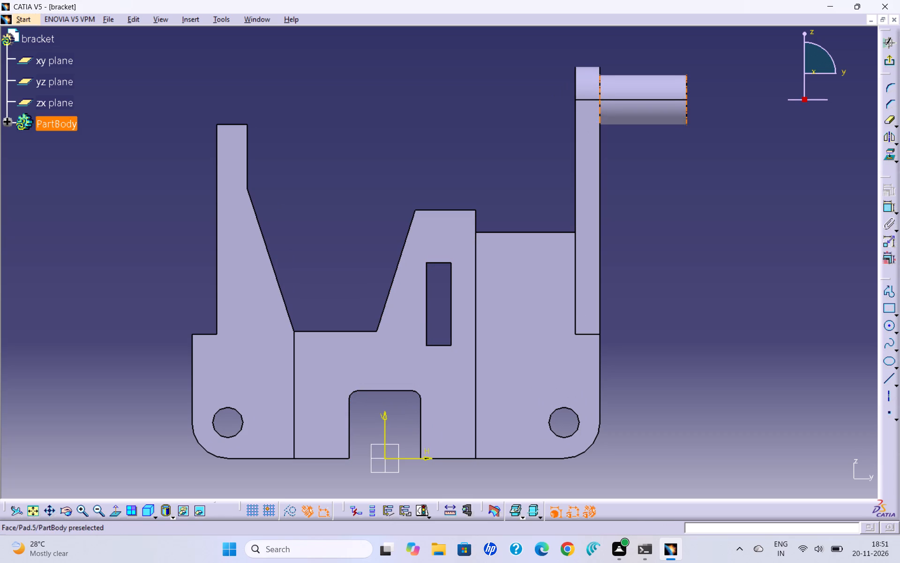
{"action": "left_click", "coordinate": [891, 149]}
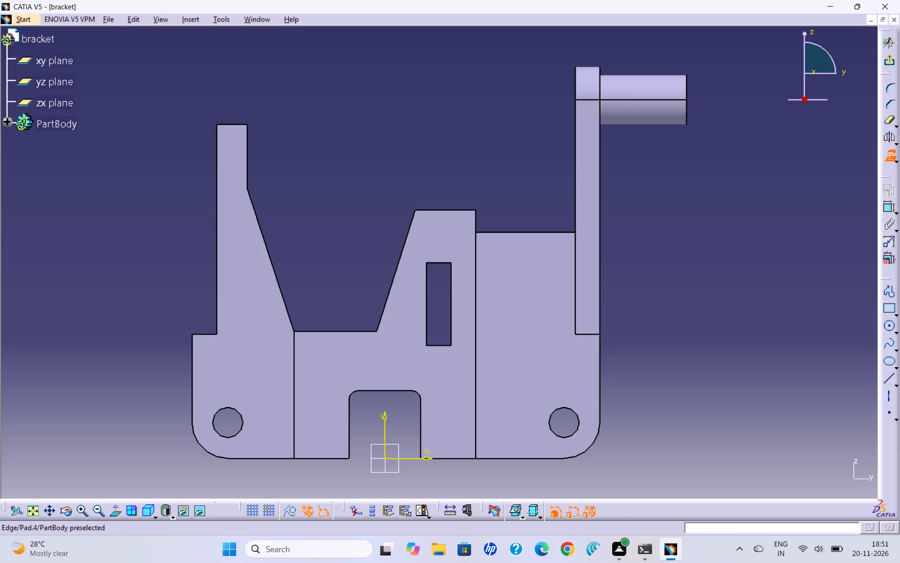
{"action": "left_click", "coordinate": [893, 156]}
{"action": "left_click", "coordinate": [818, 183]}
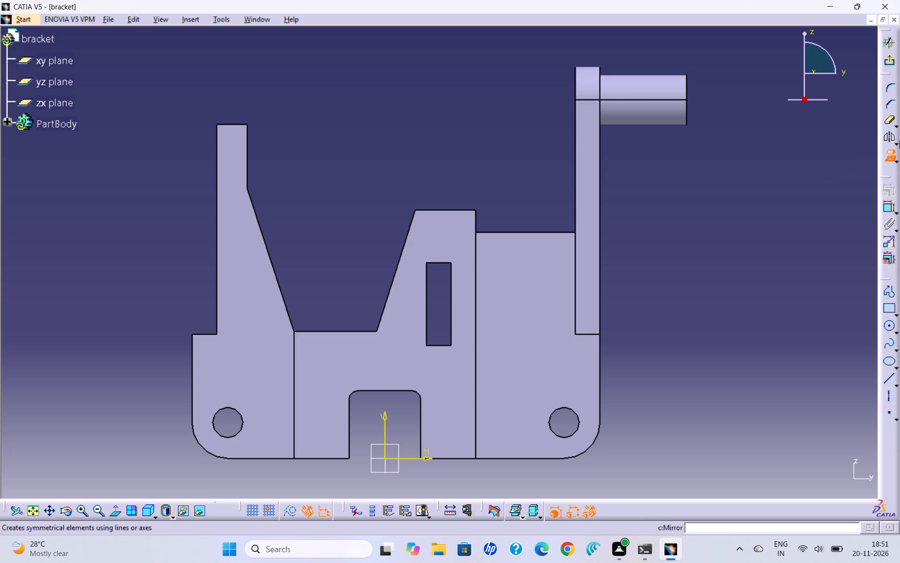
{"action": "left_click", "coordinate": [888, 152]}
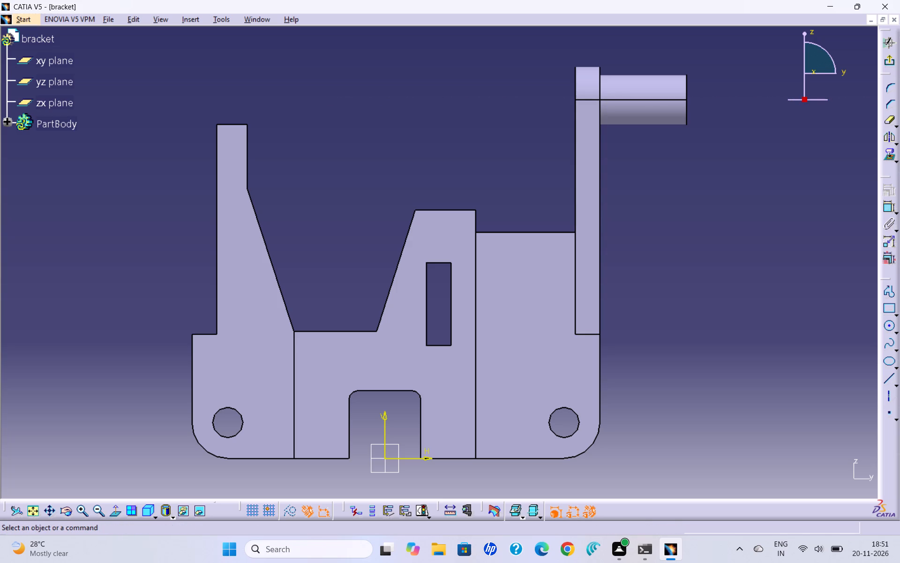
Draw a slanted line from about (96.9, 116.6) mm below the boss down towards the arm's outer face.
{"action": "left_click", "coordinate": [890, 382]}
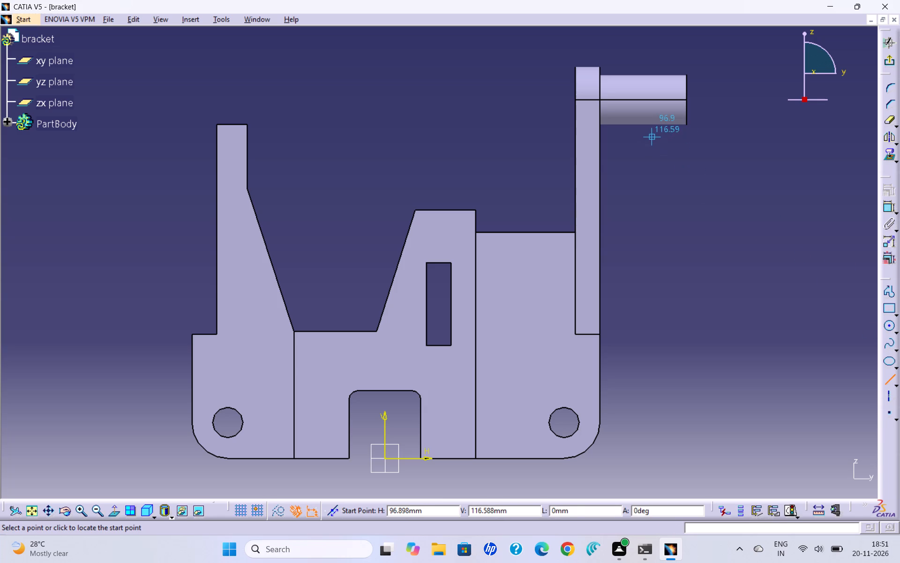
{"action": "left_click", "coordinate": [652, 137]}
{"action": "left_click", "coordinate": [612, 194]}
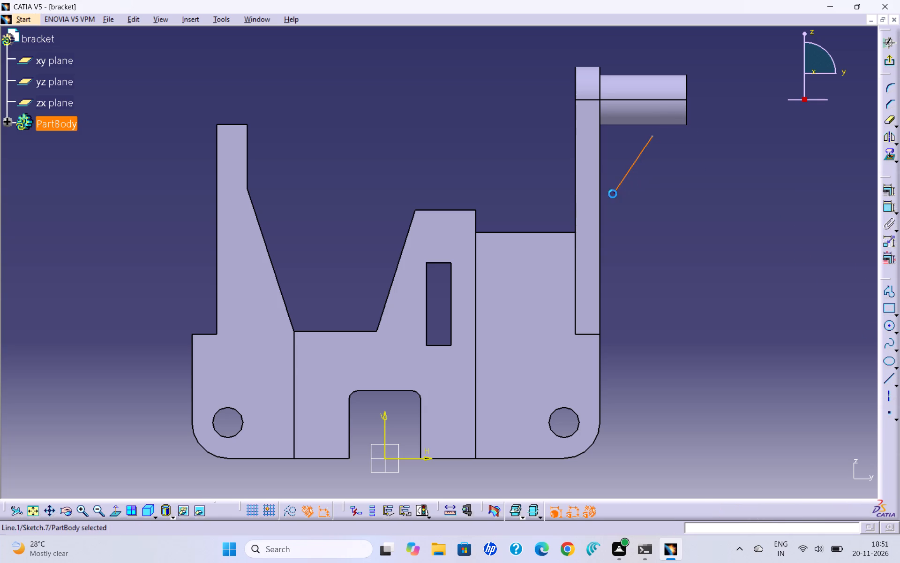
{"action": "left_click", "coordinate": [734, 180]}
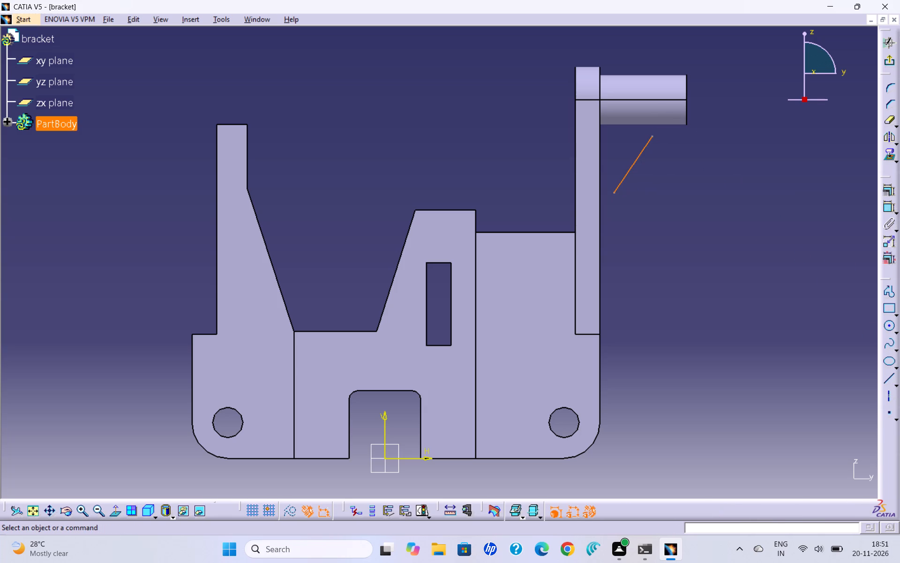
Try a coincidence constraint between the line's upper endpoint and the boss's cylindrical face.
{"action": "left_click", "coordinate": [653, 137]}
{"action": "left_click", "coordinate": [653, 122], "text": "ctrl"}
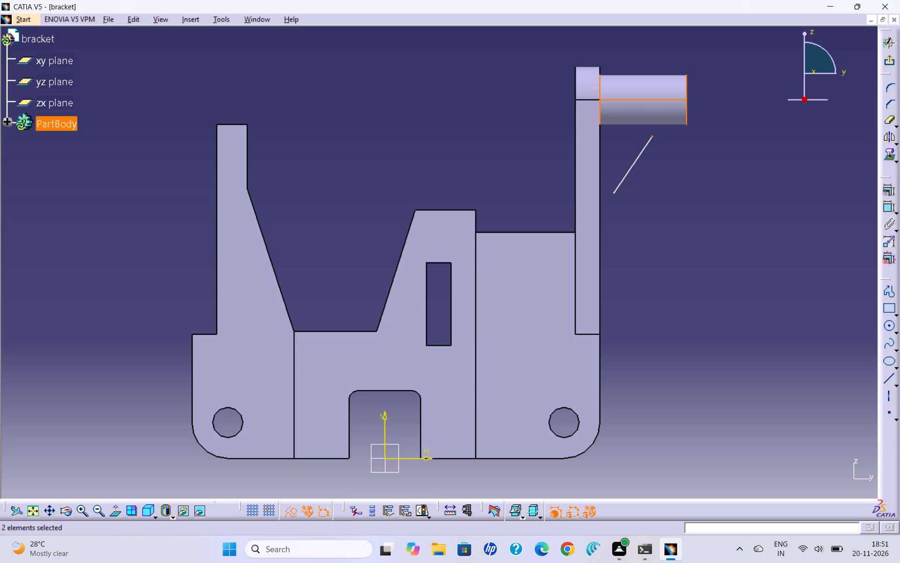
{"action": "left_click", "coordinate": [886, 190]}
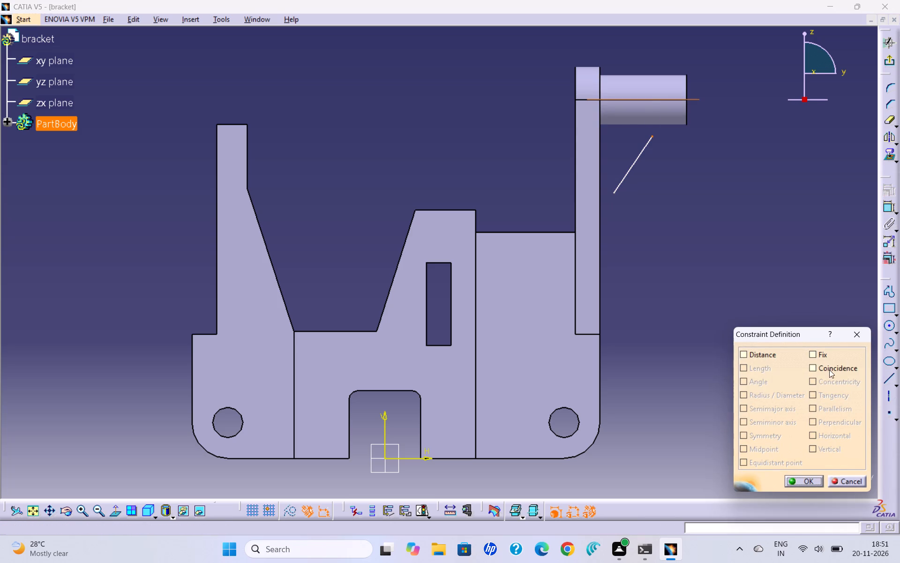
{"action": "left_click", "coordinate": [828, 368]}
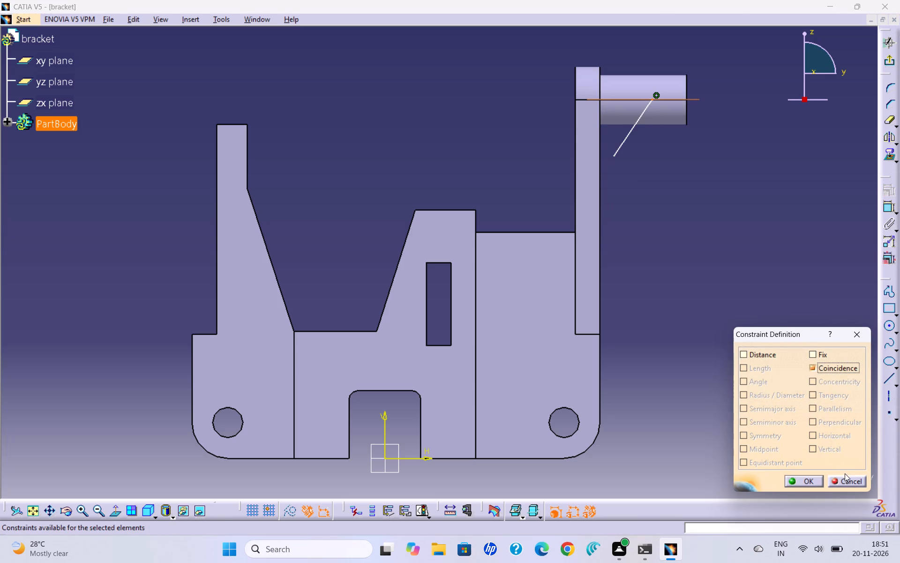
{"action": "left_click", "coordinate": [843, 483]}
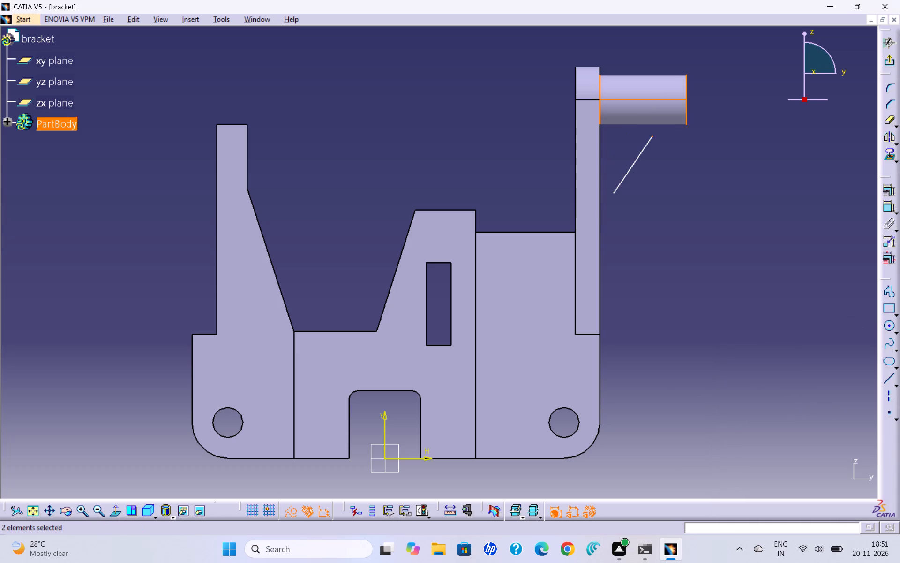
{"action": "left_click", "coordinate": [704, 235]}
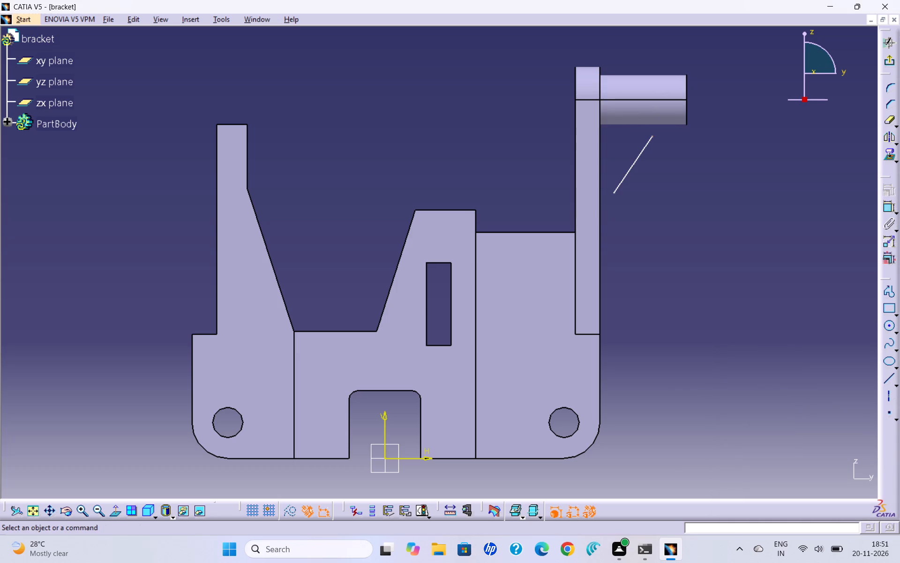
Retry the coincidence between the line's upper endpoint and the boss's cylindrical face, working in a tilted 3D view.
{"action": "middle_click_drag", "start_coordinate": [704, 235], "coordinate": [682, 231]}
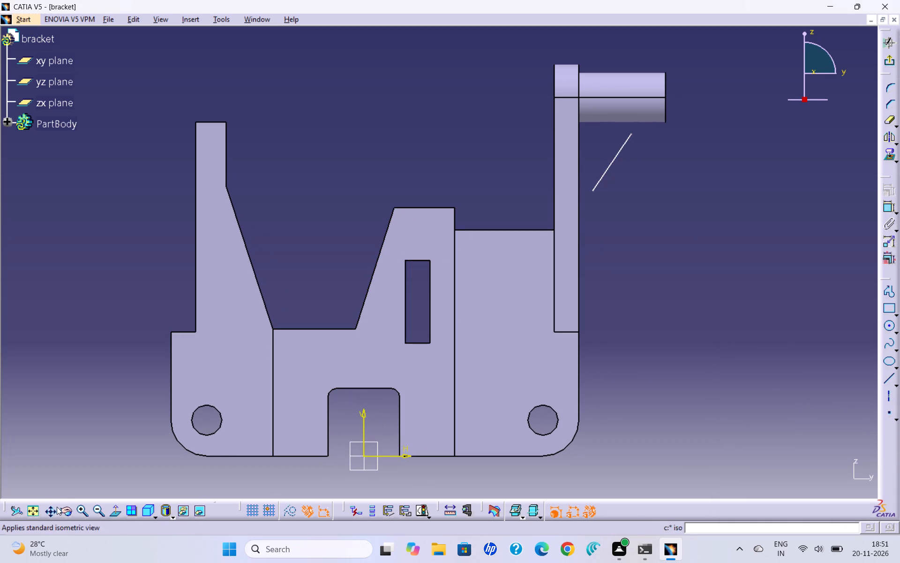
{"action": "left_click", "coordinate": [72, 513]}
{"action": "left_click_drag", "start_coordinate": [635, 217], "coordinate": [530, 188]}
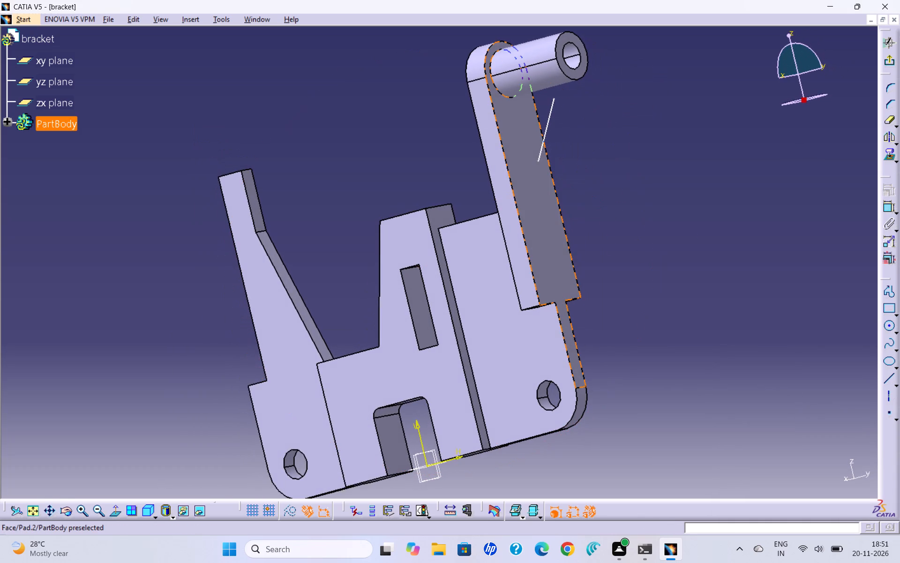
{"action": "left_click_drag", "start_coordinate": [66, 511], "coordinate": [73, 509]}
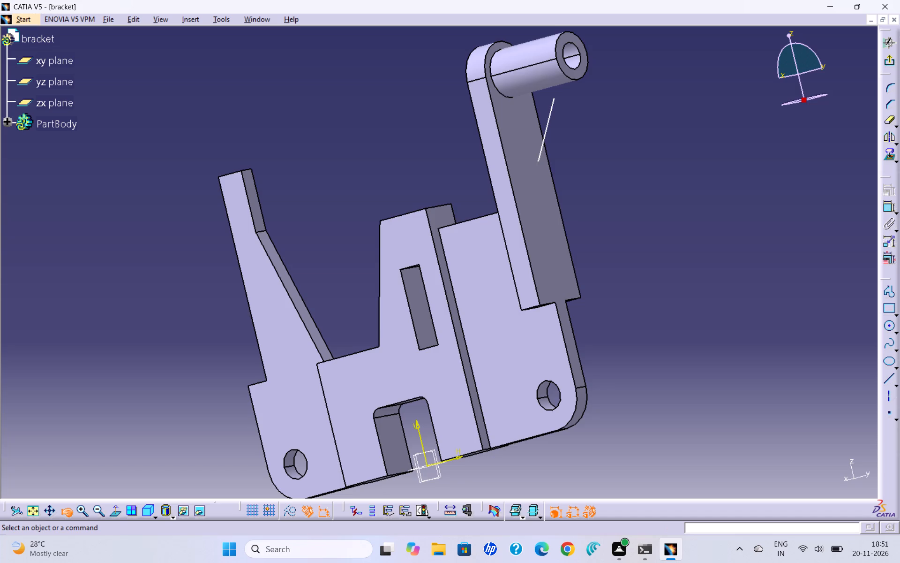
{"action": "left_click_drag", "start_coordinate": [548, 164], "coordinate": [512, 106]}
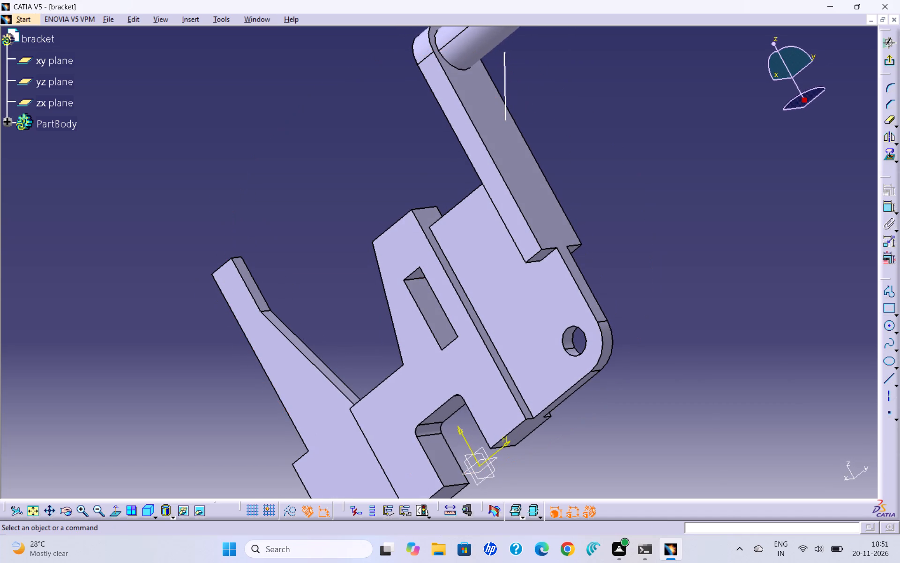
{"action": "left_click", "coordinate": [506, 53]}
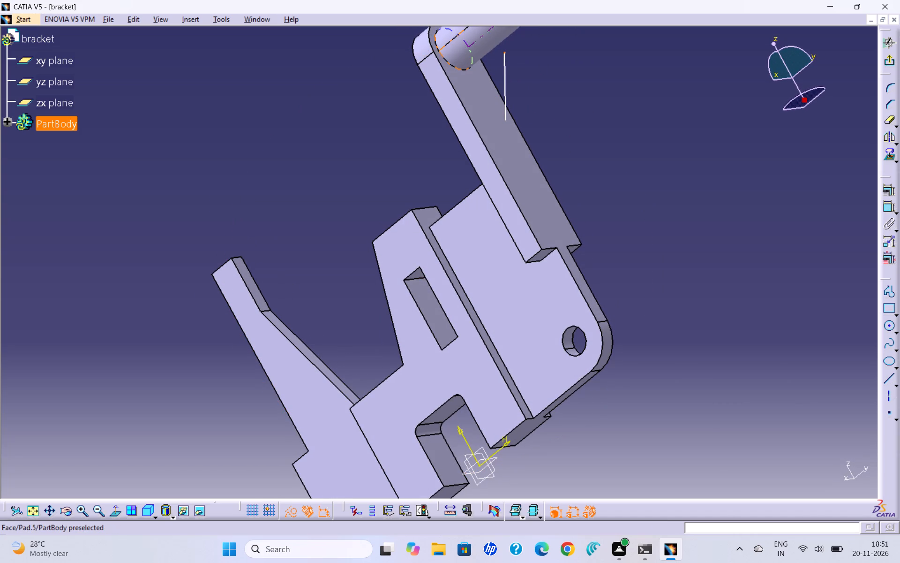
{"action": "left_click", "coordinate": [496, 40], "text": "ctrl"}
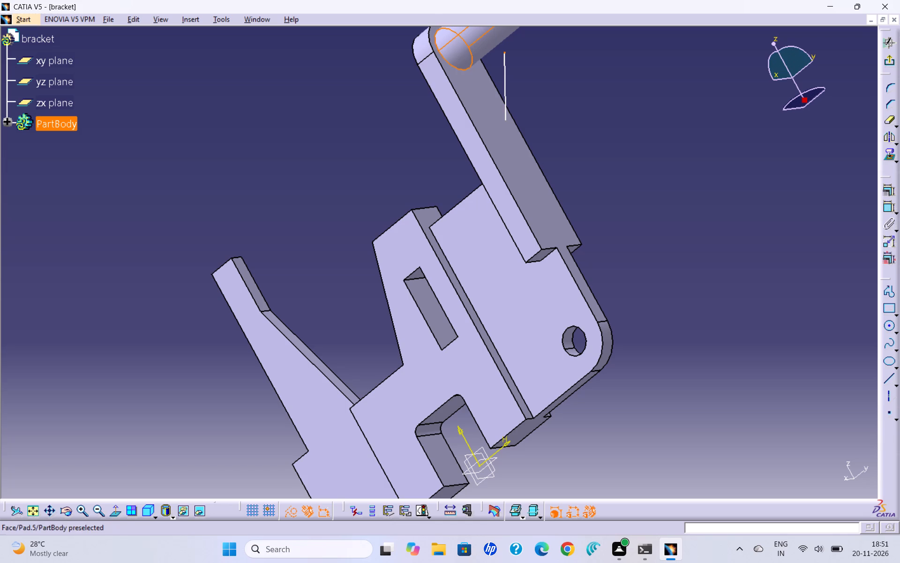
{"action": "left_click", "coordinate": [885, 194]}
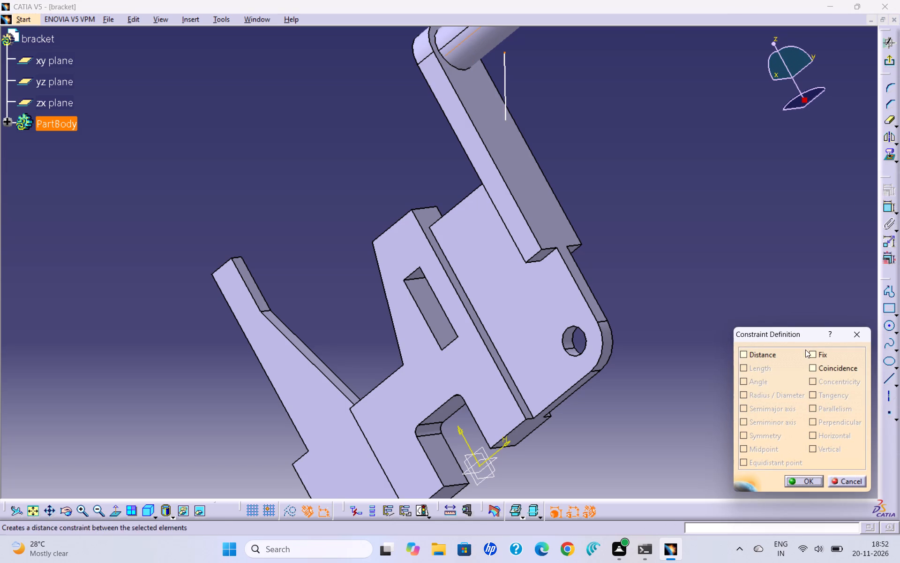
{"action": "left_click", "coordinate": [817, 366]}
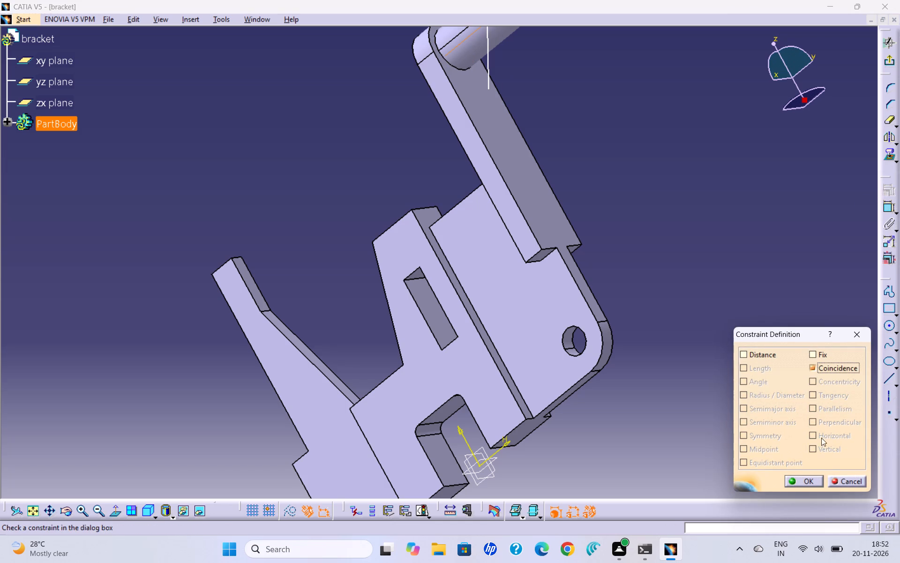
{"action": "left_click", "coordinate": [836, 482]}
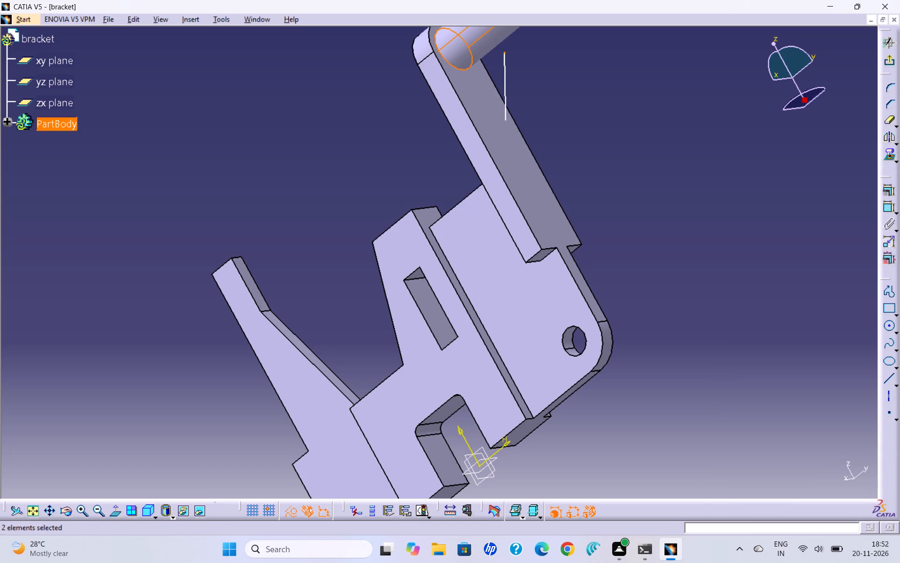
Make the line's lower endpoint coincident with the arm's outer side face.
{"action": "left_click", "coordinate": [500, 130]}
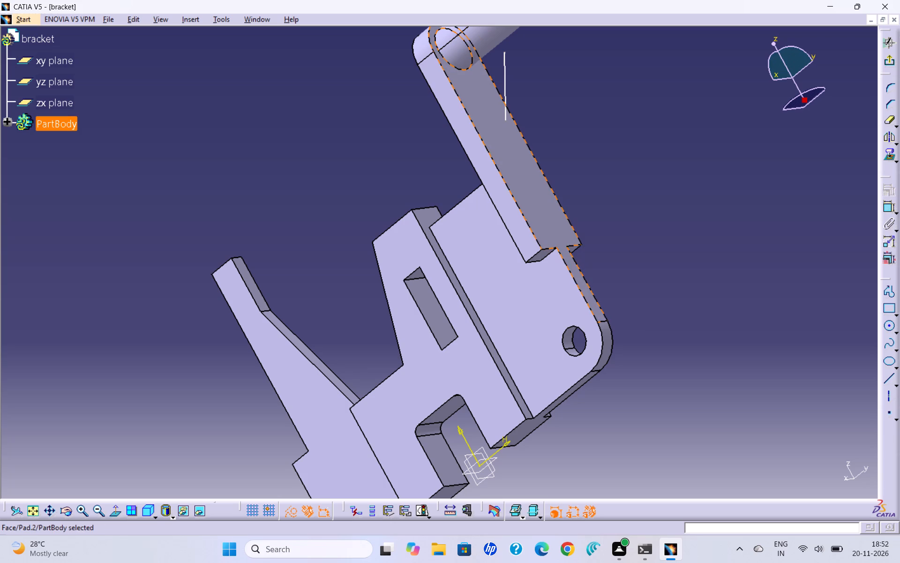
{"action": "left_click", "coordinate": [506, 120], "text": "ctrl"}
{"action": "left_click", "coordinate": [885, 191], "text": "ctrl"}
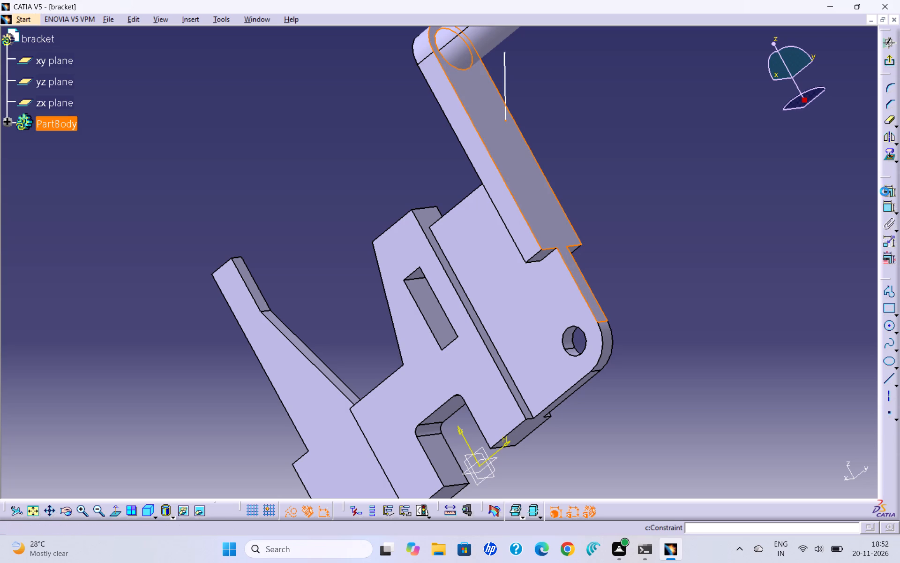
{"action": "left_click", "coordinate": [830, 369]}
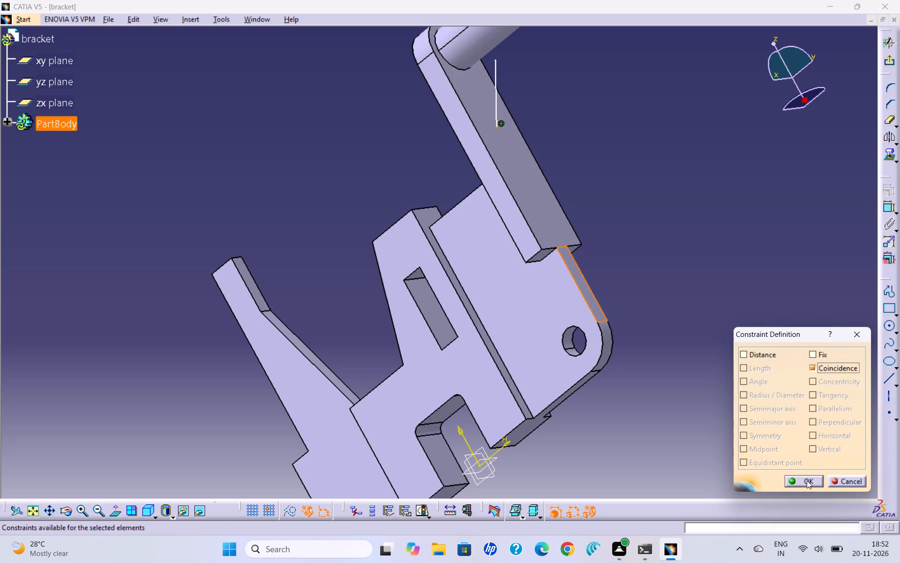
{"action": "left_click", "coordinate": [806, 483]}
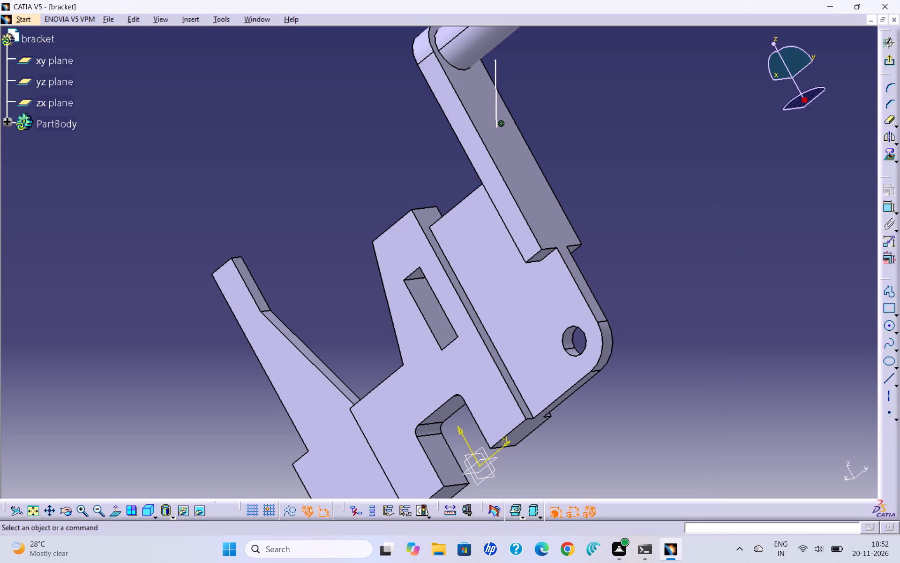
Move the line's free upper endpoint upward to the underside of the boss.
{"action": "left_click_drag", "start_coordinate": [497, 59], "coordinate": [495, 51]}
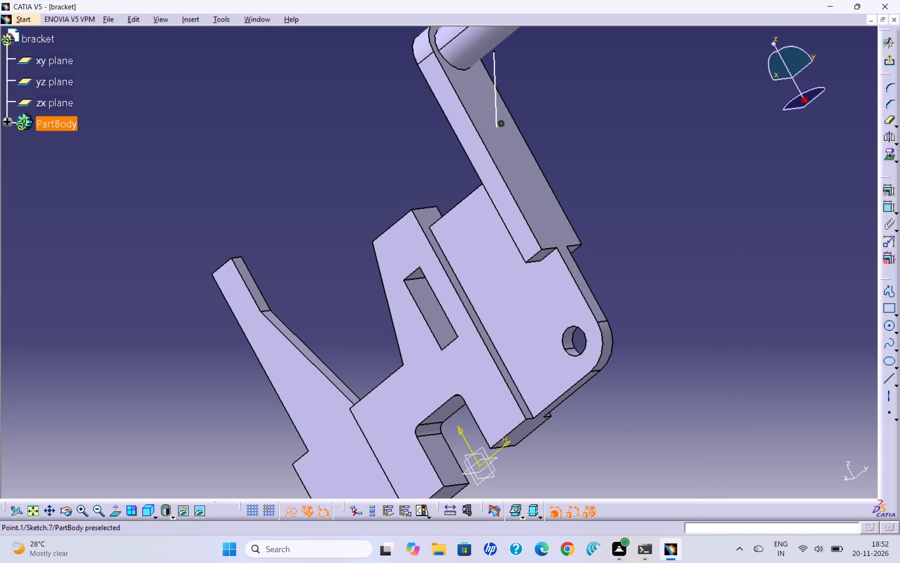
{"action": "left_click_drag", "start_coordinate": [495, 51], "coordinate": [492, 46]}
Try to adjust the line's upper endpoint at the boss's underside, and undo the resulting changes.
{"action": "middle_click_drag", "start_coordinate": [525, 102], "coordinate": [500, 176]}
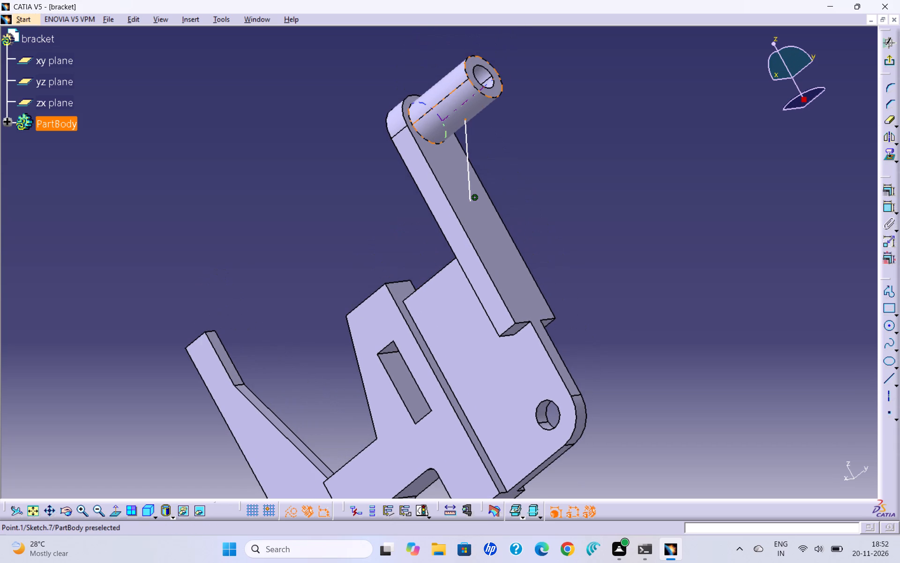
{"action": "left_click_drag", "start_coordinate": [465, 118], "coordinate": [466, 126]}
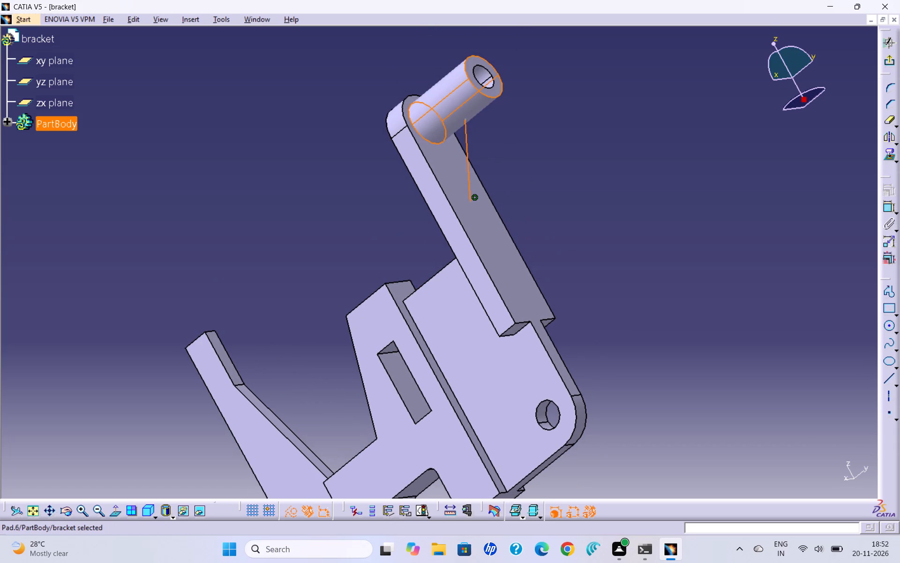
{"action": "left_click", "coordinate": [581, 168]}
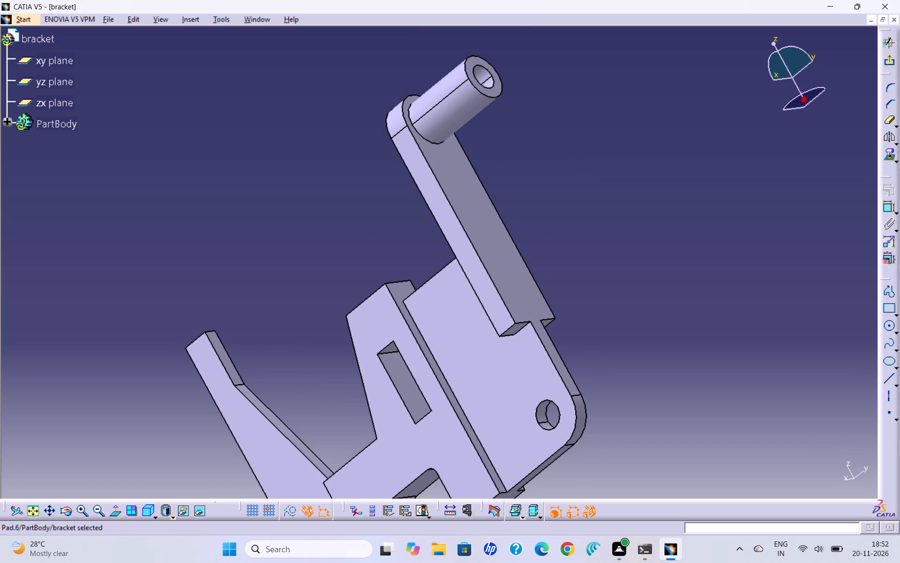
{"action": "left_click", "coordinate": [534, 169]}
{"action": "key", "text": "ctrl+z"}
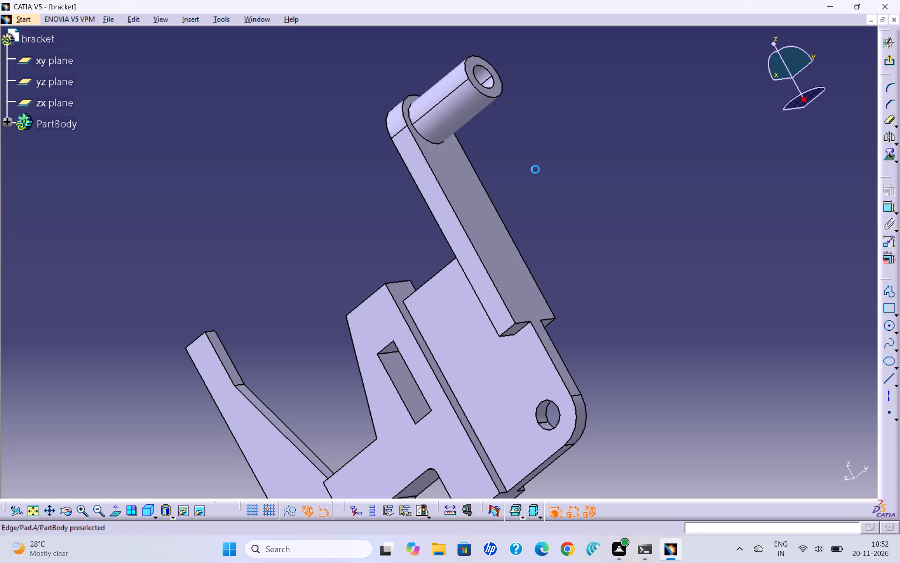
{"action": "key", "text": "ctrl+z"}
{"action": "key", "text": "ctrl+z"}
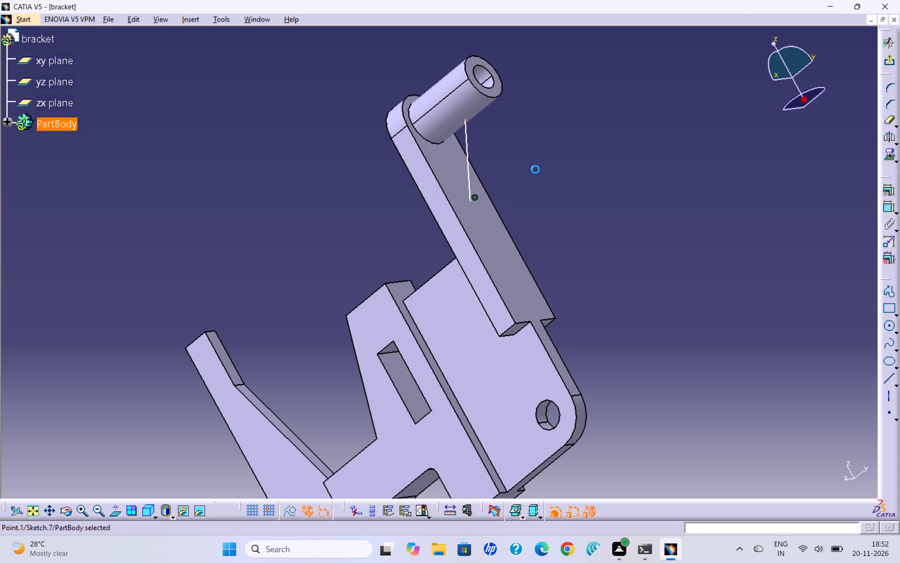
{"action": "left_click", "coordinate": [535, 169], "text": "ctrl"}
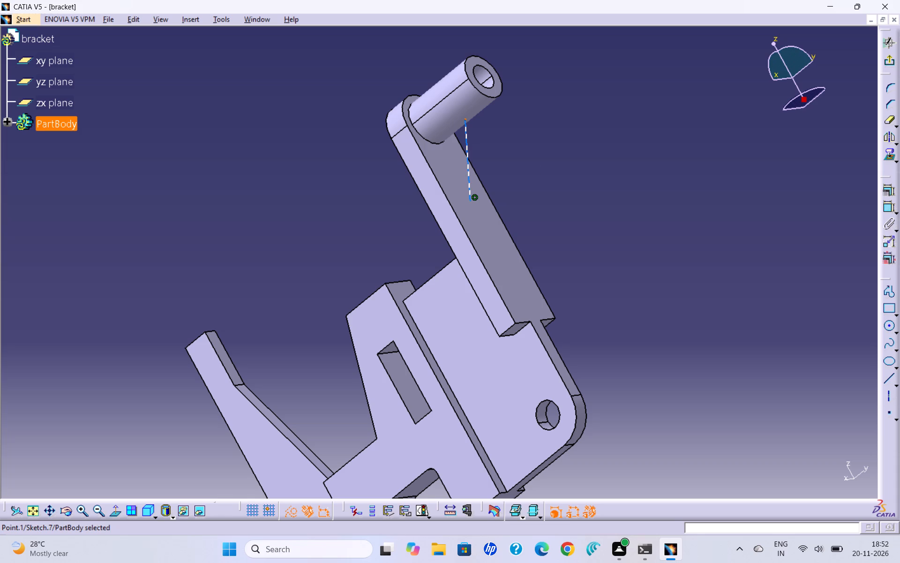
Move the line's free upper endpoint down, clear of the boss.
{"action": "left_click_drag", "start_coordinate": [465, 119], "coordinate": [467, 145]}
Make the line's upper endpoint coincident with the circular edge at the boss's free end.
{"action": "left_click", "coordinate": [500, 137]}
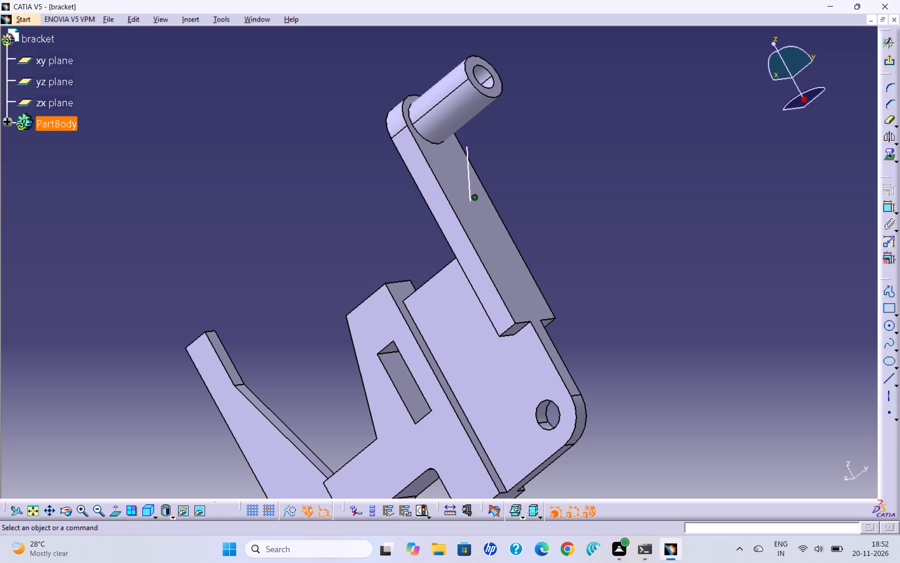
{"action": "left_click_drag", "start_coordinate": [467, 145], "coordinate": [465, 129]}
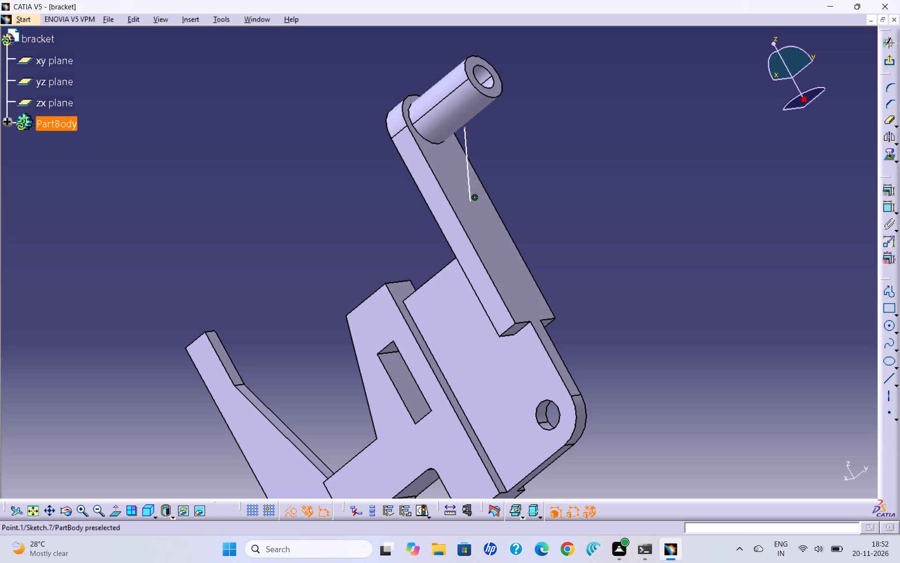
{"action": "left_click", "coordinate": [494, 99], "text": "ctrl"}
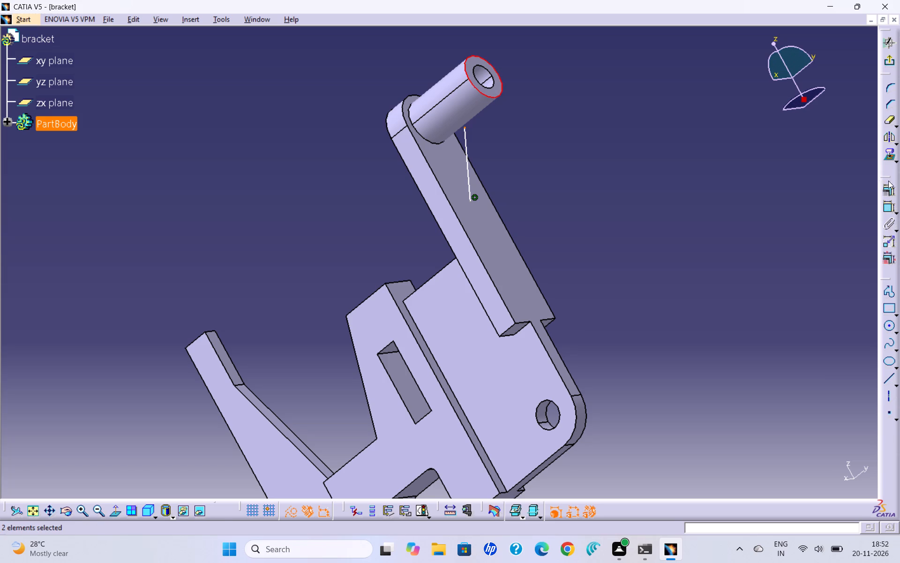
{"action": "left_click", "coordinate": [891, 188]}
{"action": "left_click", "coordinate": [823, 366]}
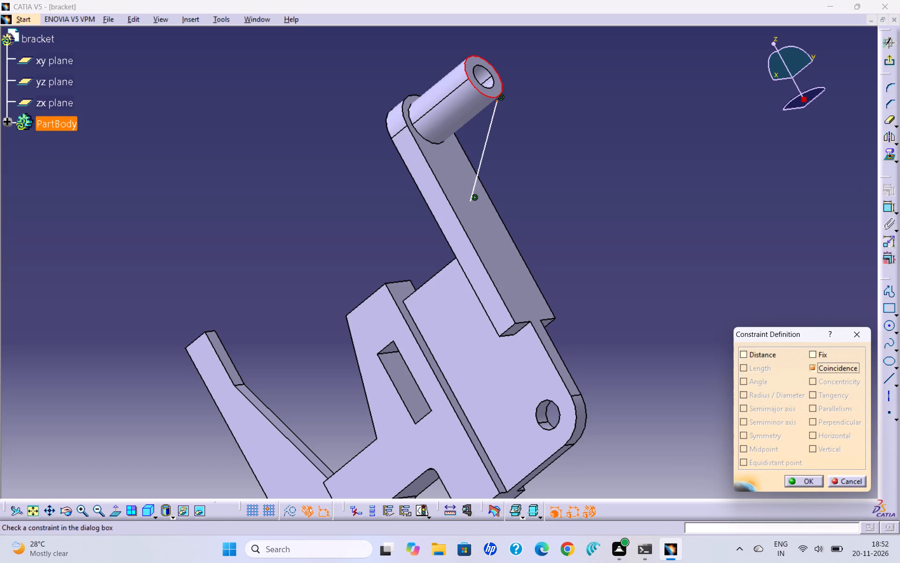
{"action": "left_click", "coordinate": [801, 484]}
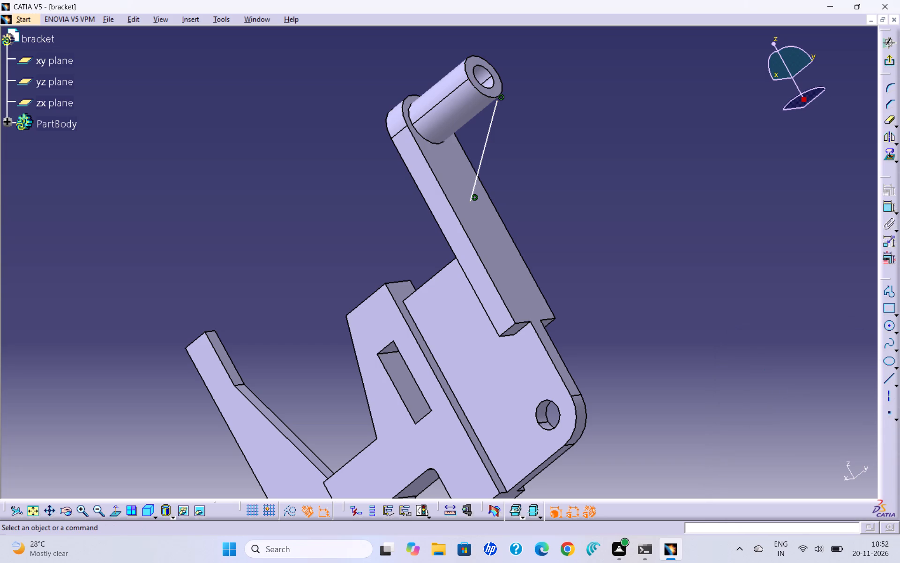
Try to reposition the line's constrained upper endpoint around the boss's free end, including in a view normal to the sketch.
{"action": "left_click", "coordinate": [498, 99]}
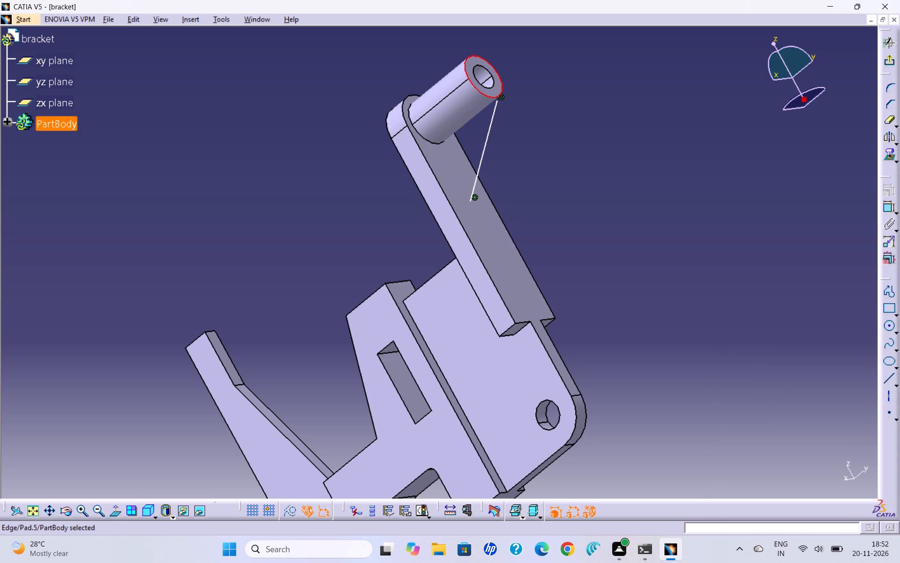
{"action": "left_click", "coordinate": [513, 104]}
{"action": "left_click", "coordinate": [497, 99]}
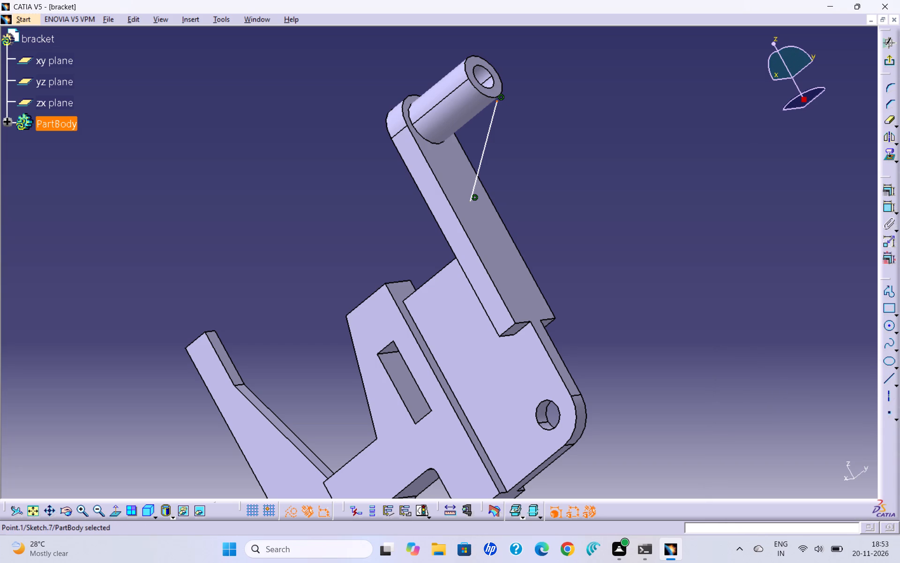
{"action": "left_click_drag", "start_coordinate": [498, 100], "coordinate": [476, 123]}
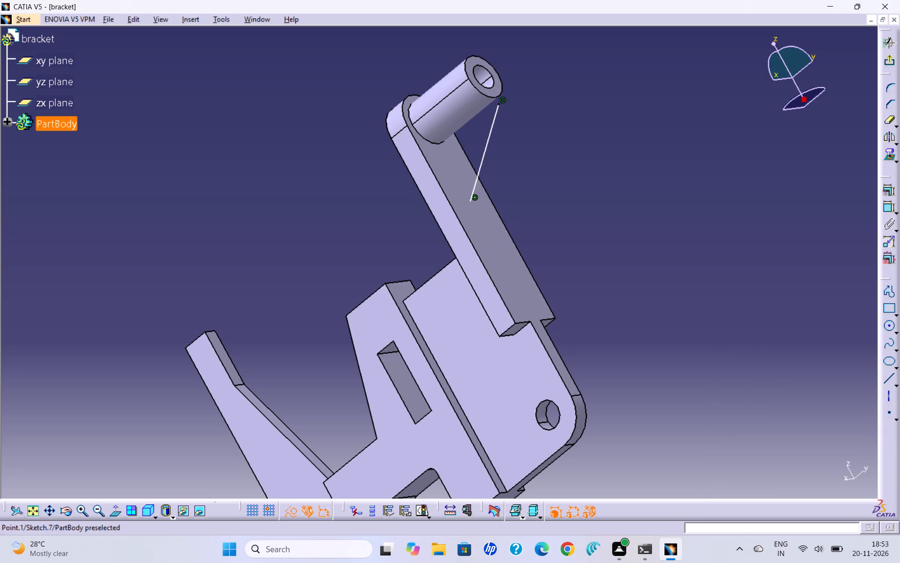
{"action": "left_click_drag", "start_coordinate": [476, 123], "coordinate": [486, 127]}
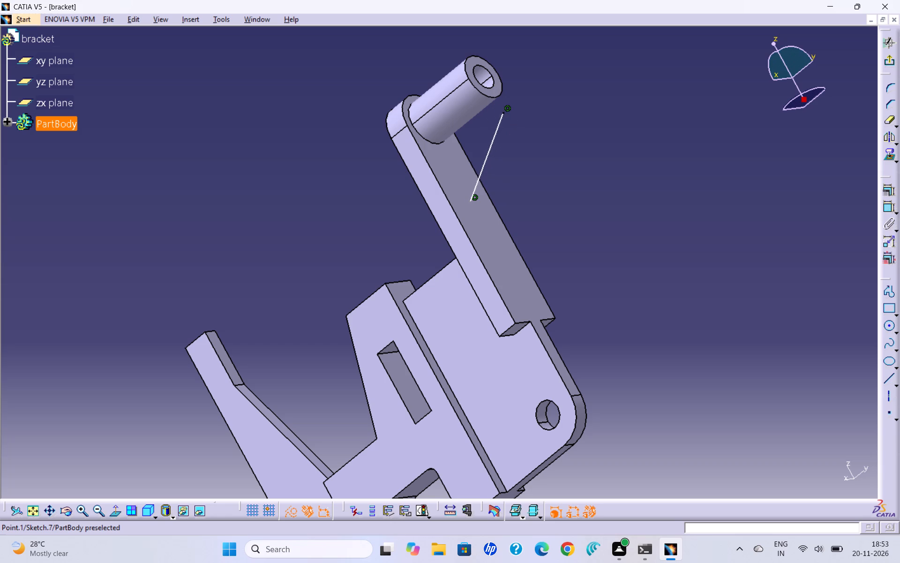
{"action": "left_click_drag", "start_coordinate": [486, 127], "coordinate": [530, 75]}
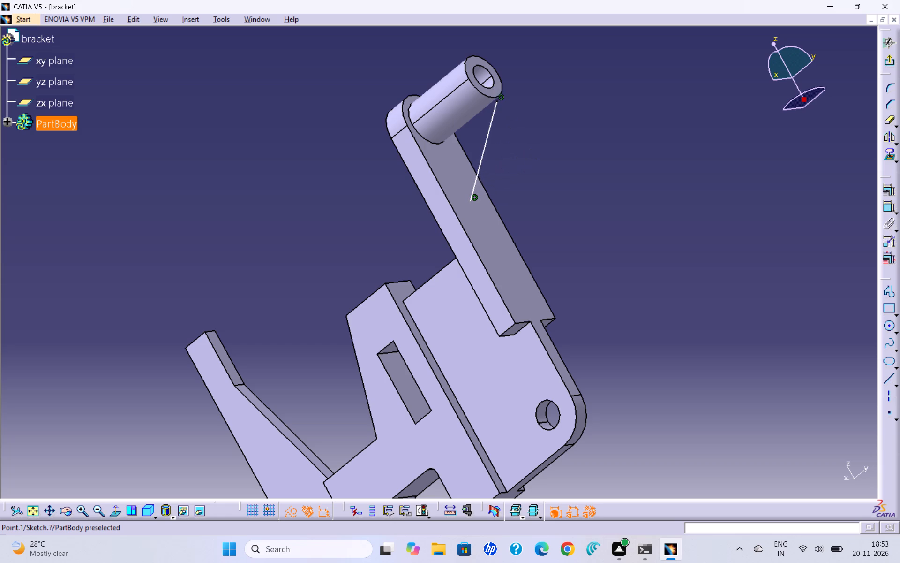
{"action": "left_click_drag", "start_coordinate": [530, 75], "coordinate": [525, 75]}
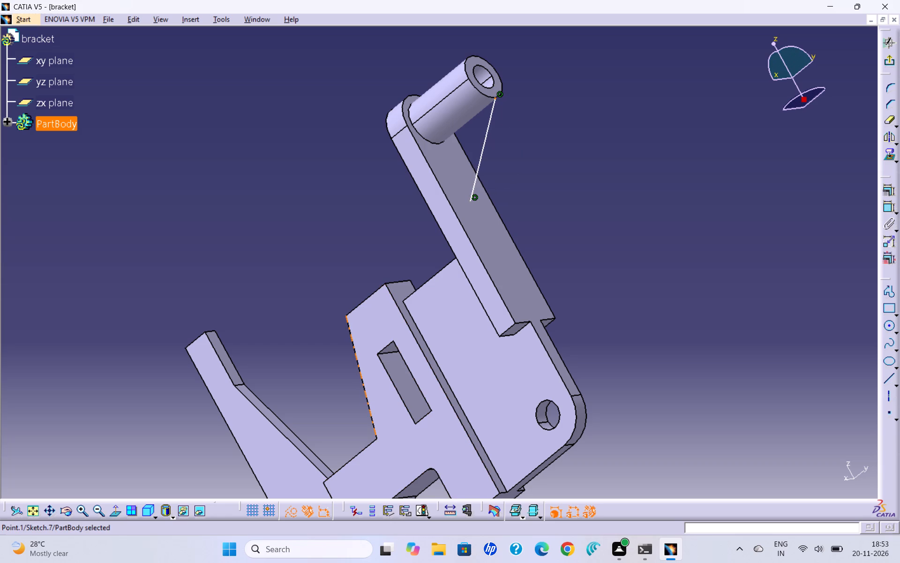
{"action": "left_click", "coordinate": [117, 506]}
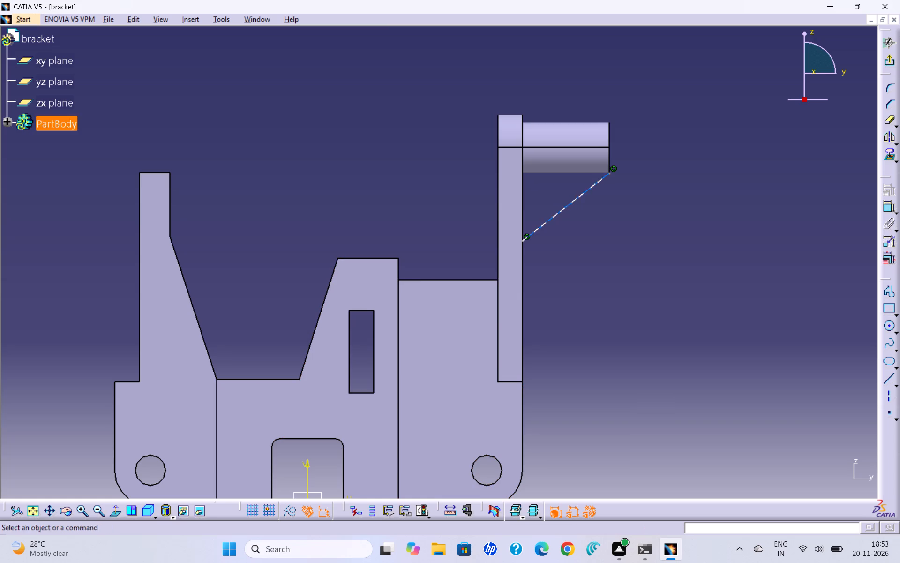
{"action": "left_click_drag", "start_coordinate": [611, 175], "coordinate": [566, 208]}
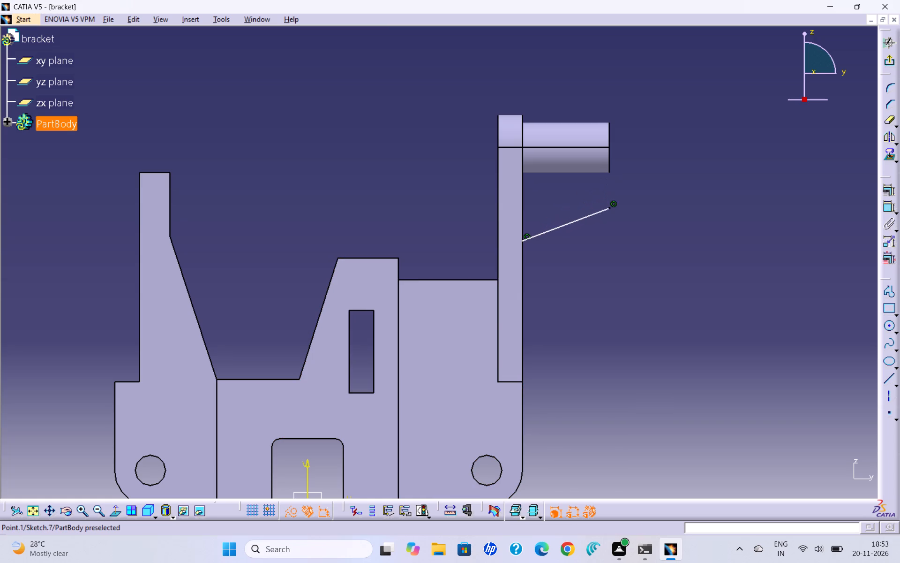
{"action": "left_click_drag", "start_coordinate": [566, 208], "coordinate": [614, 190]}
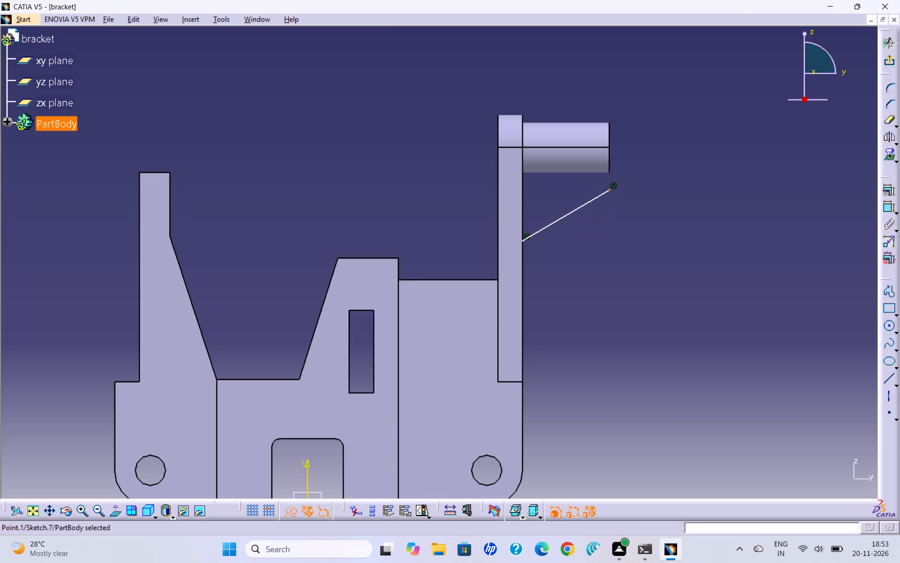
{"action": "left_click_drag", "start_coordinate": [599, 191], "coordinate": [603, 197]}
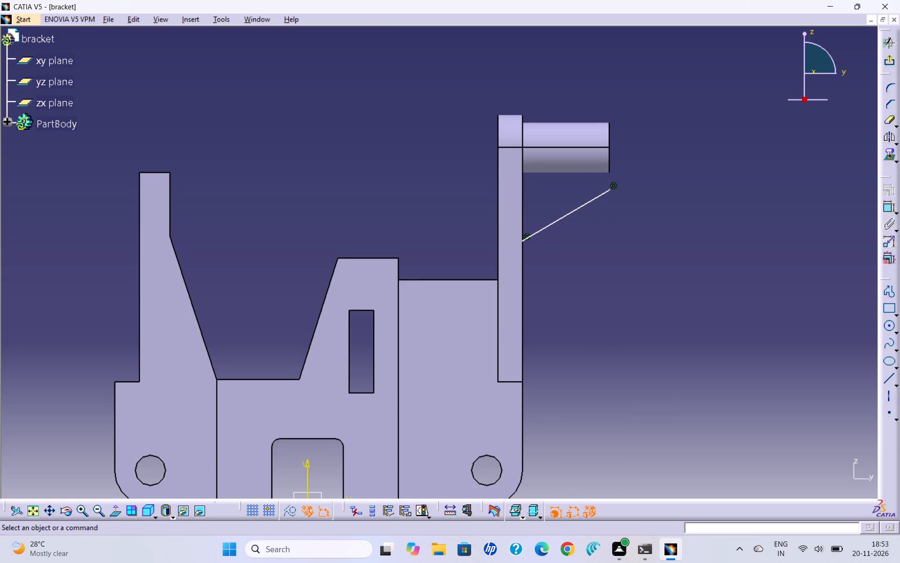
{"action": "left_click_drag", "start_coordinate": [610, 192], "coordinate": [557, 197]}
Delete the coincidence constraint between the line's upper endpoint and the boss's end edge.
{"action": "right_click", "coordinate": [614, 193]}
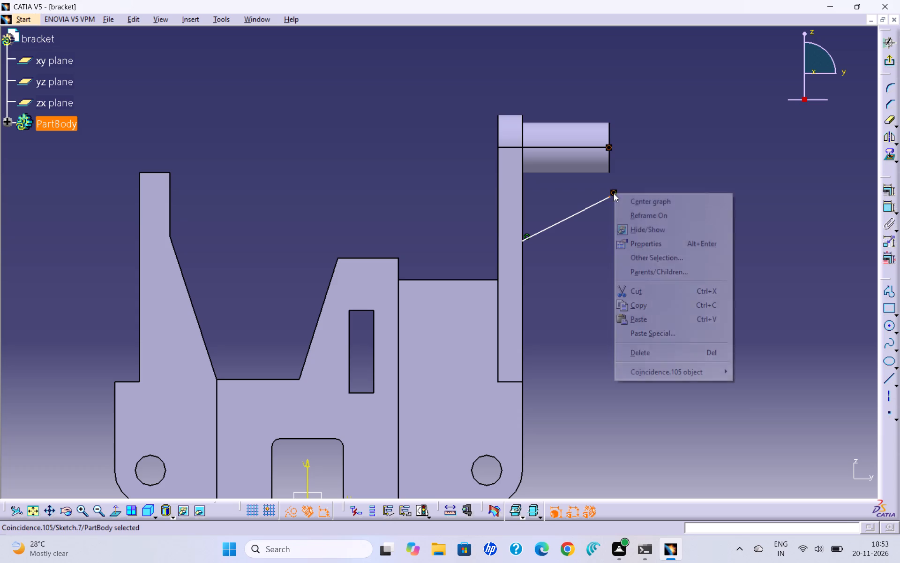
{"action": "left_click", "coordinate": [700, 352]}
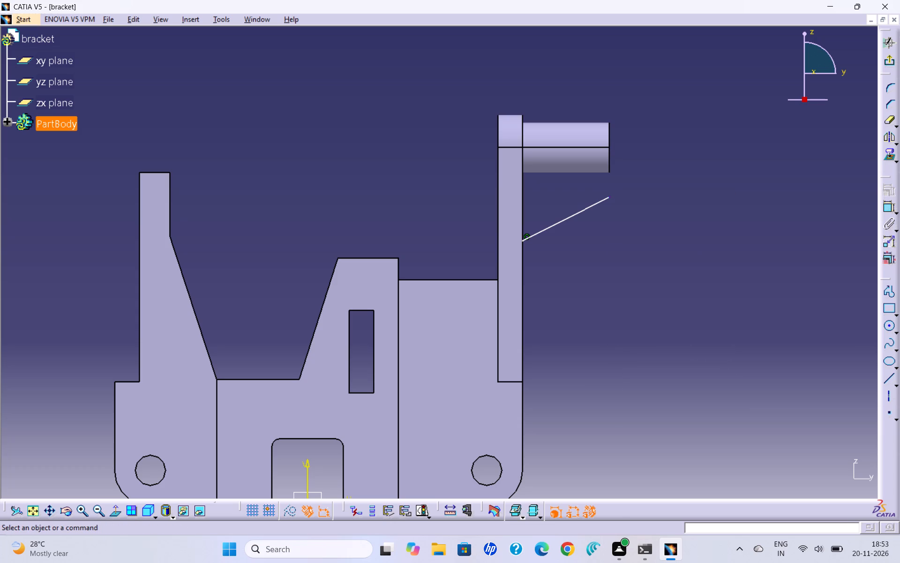
Move the line's free upper endpoint inward to just below the boss, around the middle of its length.
{"action": "left_click_drag", "start_coordinate": [609, 195], "coordinate": [575, 179]}
{"action": "left_click", "coordinate": [578, 173]}
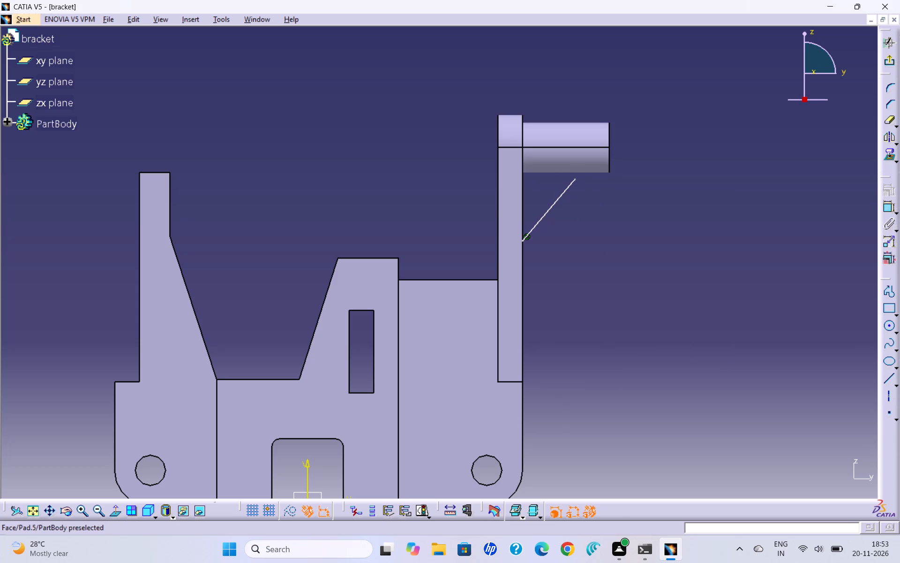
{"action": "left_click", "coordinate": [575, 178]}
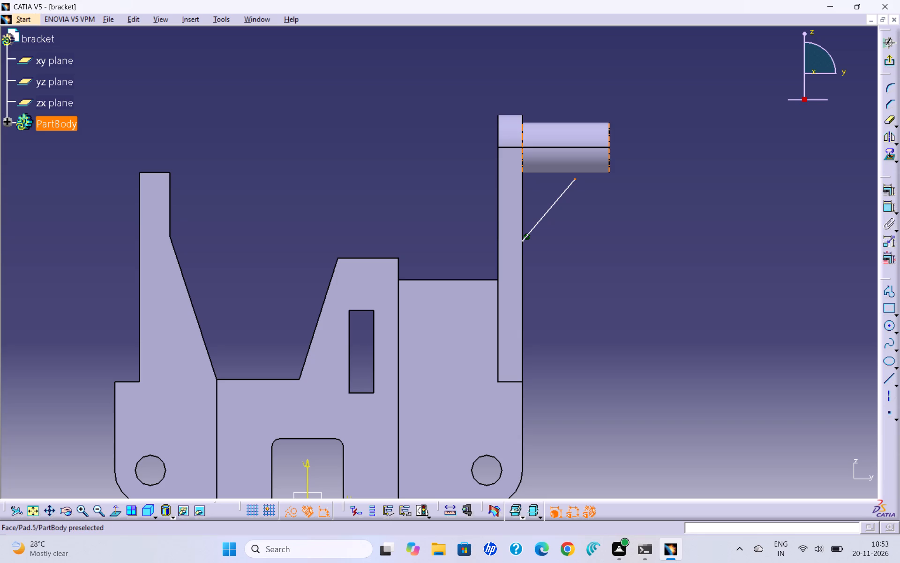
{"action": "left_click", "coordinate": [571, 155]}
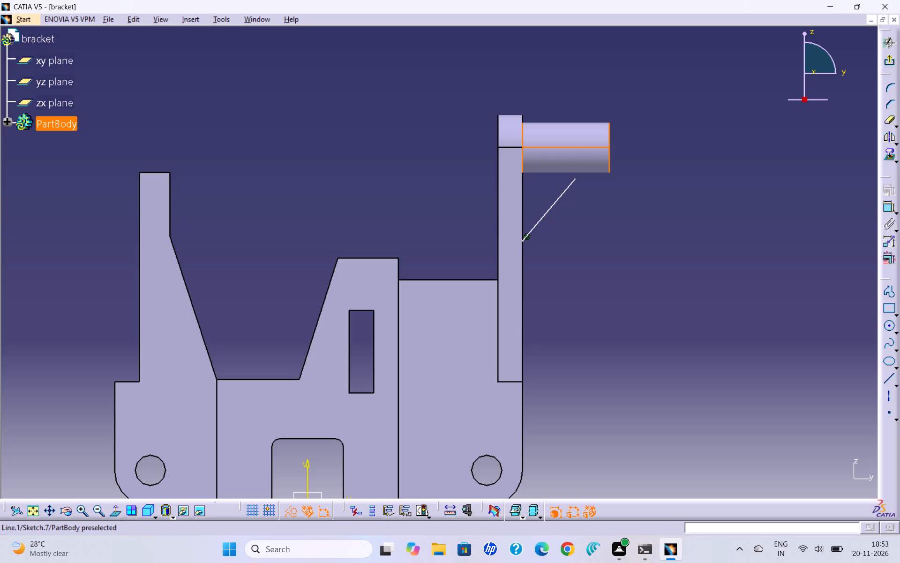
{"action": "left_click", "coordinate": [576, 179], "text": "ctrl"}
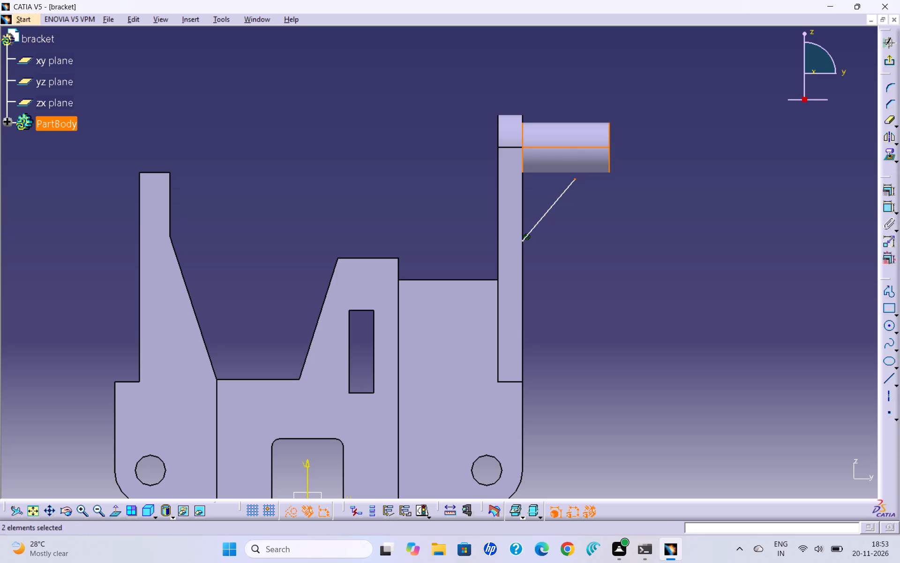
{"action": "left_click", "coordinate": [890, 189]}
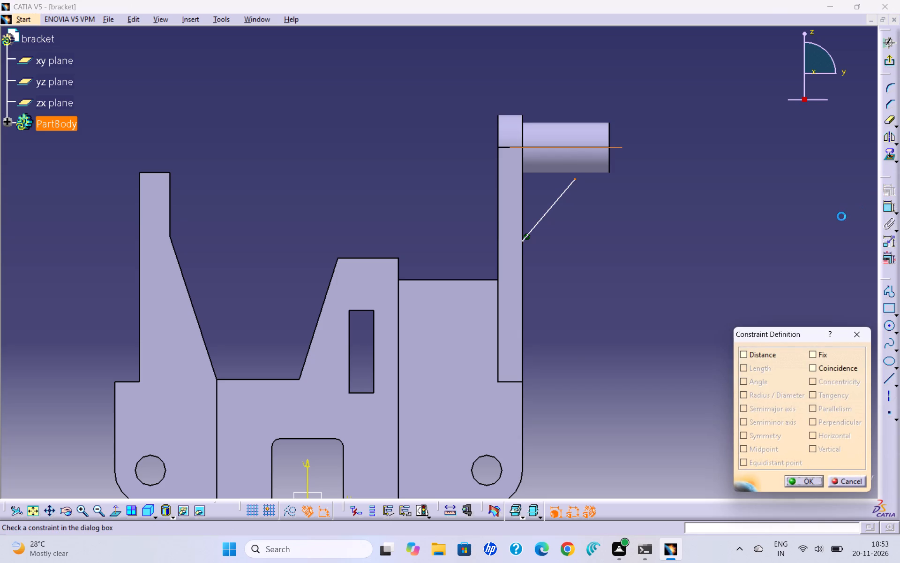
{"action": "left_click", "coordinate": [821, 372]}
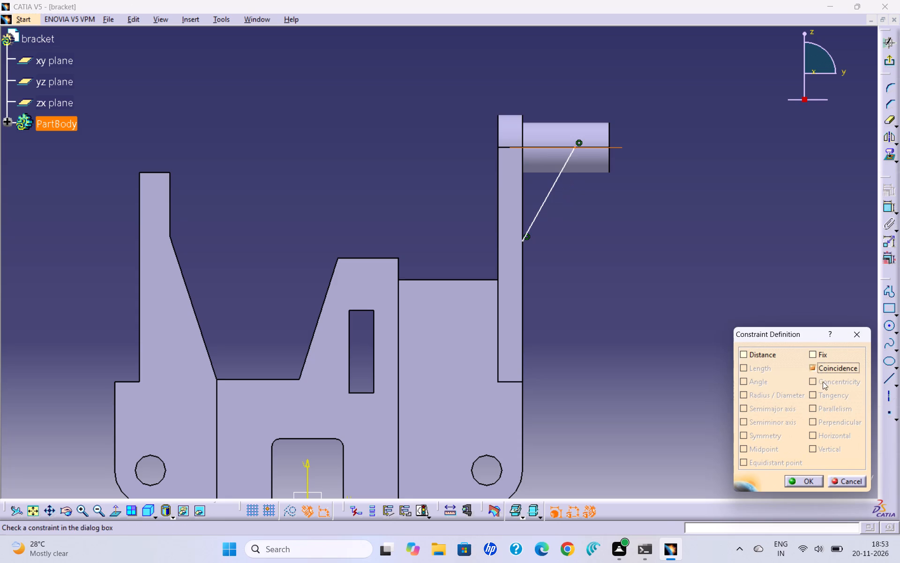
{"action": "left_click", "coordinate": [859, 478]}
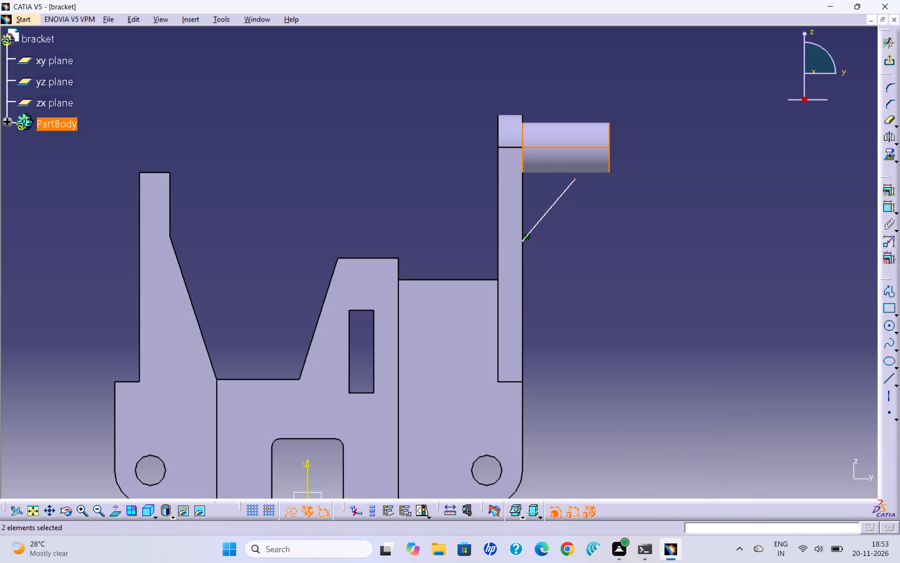
Add a distance constraint of 9 mm between the boss's axis and the line's upper endpoint.
{"action": "left_click", "coordinate": [889, 192]}
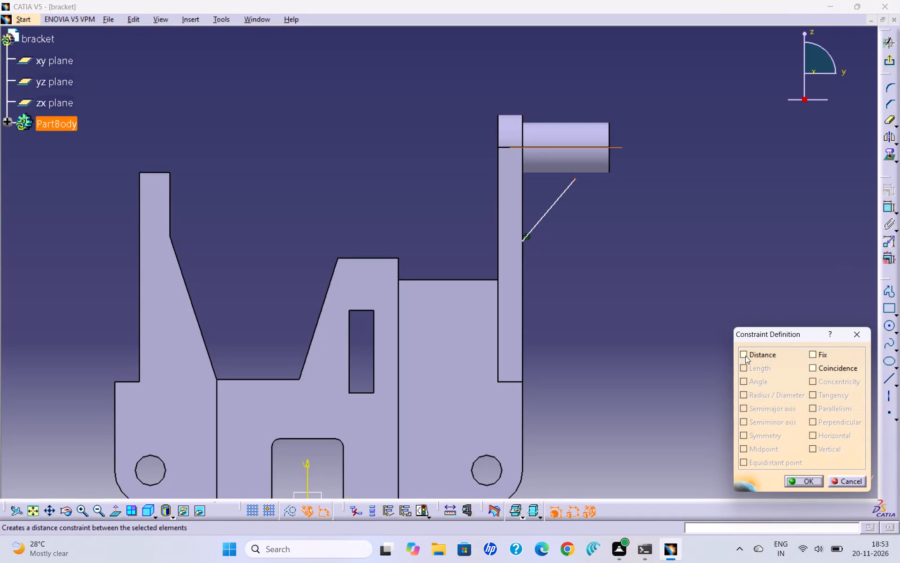
{"action": "left_click", "coordinate": [745, 356]}
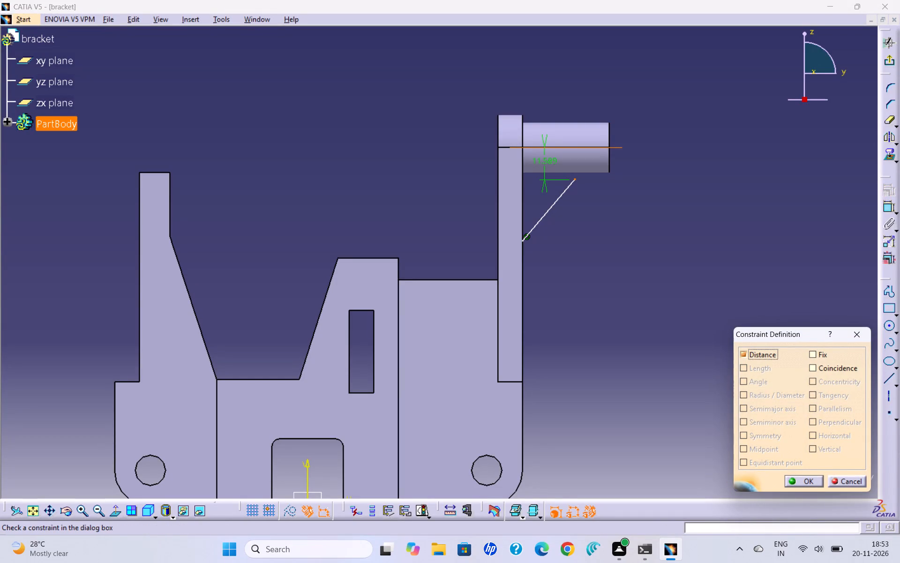
{"action": "double_click", "coordinate": [554, 162]}
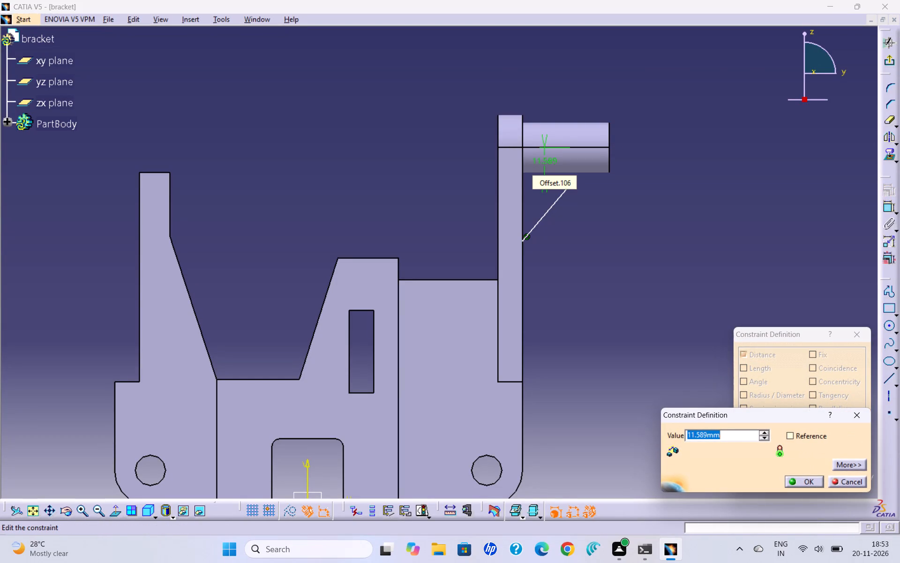
{"action": "key", "text": "9"}
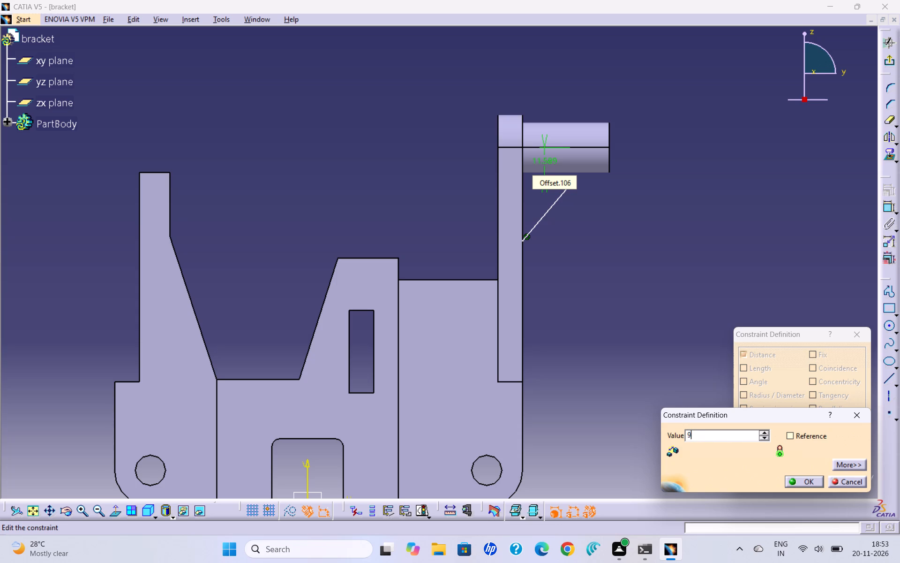
{"action": "key", "text": "Return"}
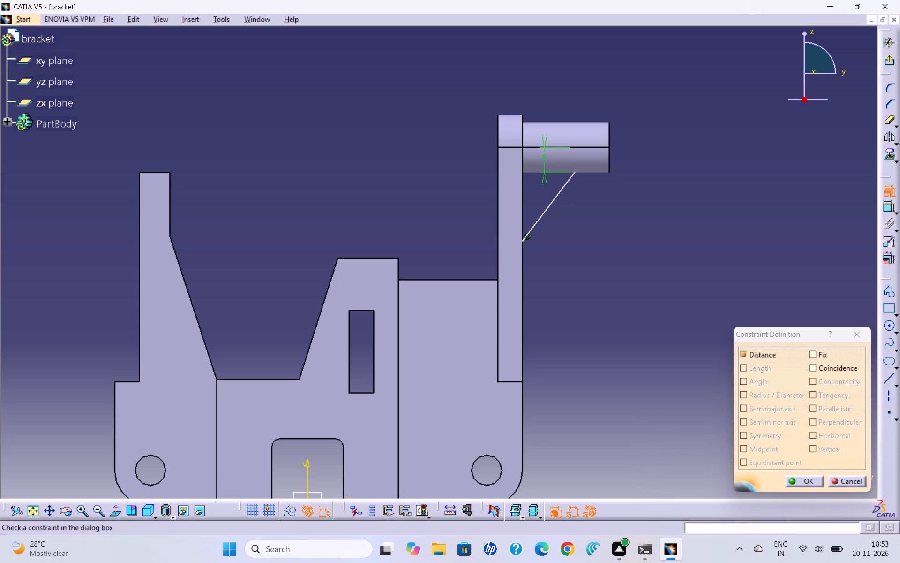
{"action": "left_click", "coordinate": [648, 190]}
{"action": "left_click", "coordinate": [800, 480]}
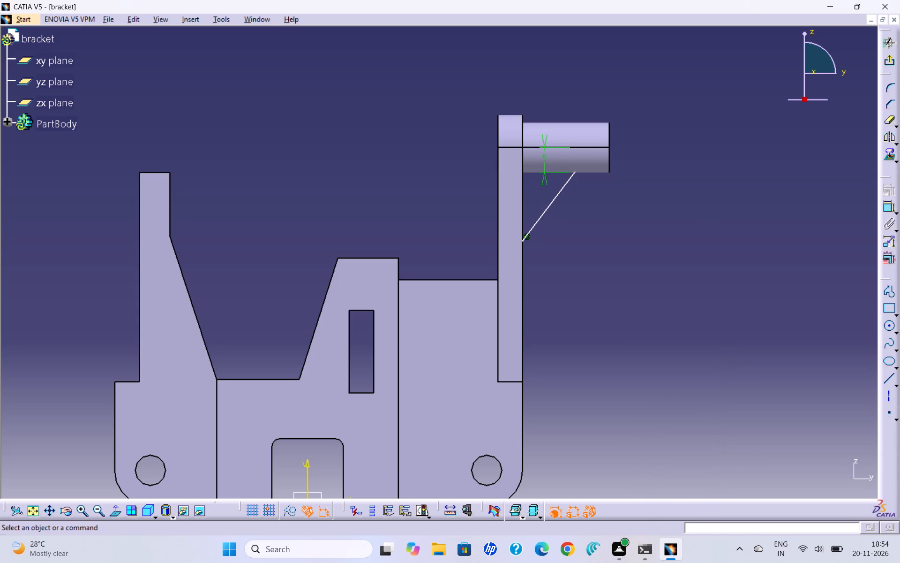
Slide the line's upper endpoint along the boss's underside toward the arm and dimension it 11 mm from the arm's outer side face.
{"action": "left_click_drag", "start_coordinate": [574, 174], "coordinate": [588, 176]}
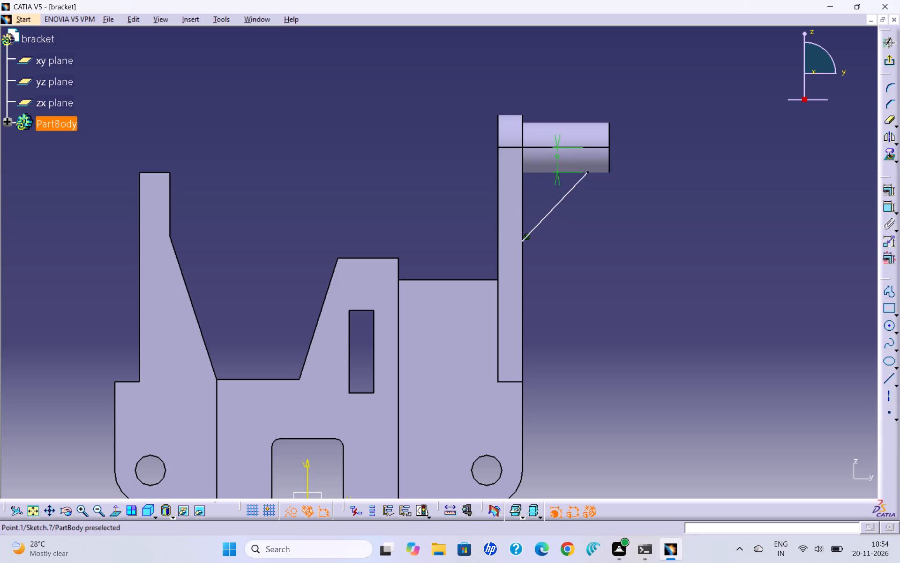
{"action": "left_click_drag", "start_coordinate": [588, 176], "coordinate": [570, 185]}
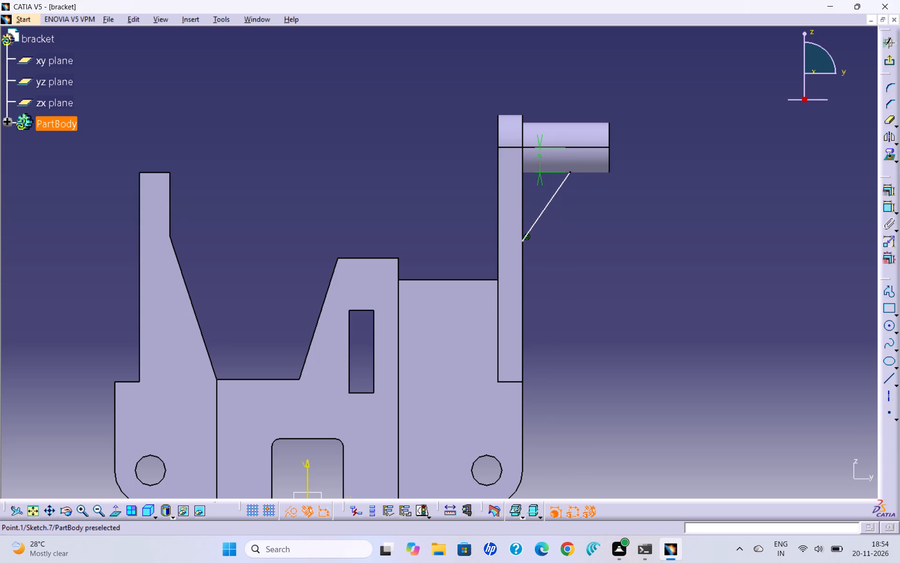
{"action": "left_click_drag", "start_coordinate": [570, 185], "coordinate": [562, 187]}
{"action": "left_click", "coordinate": [889, 205]}
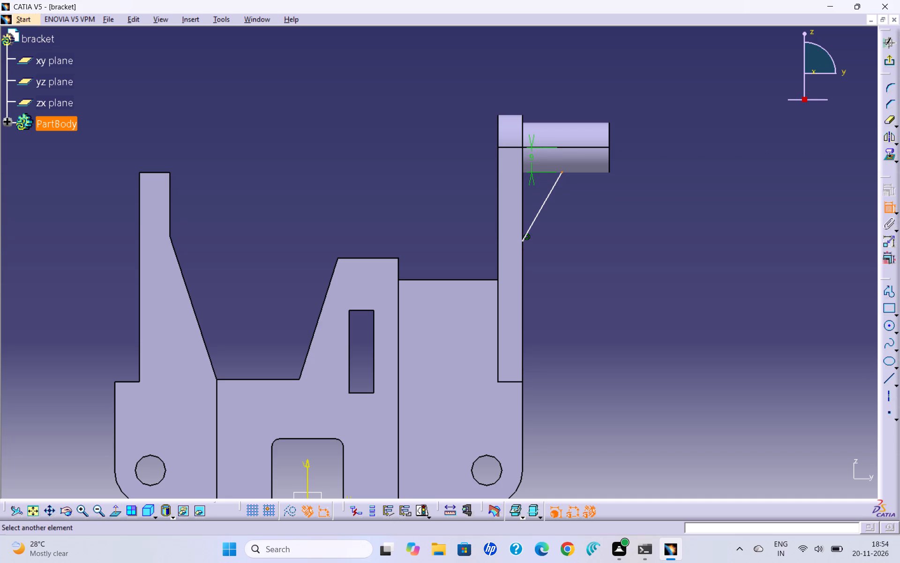
{"action": "left_click", "coordinate": [521, 183]}
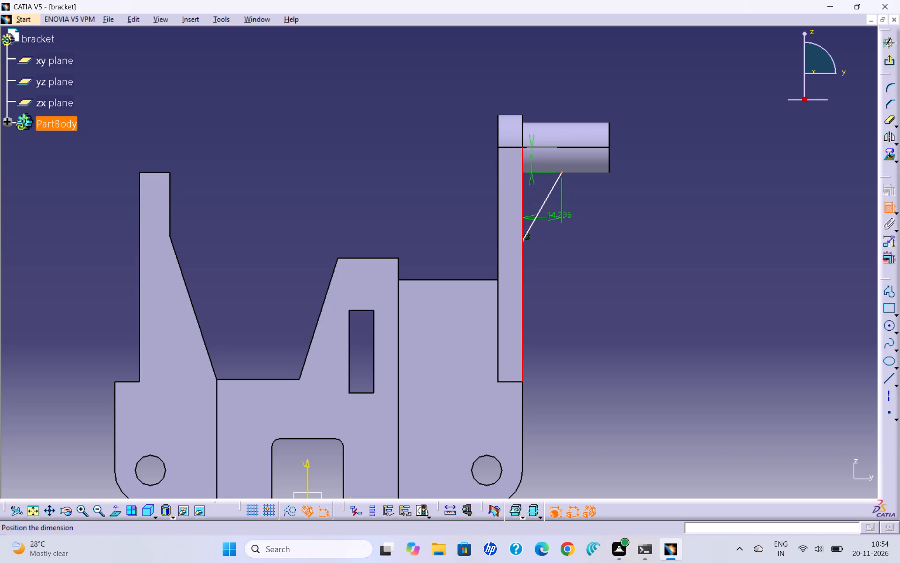
{"action": "left_click", "coordinate": [560, 218]}
{"action": "double_click", "coordinate": [566, 214]}
{"action": "type", "text": "11"}
{"action": "key", "text": "Return"}
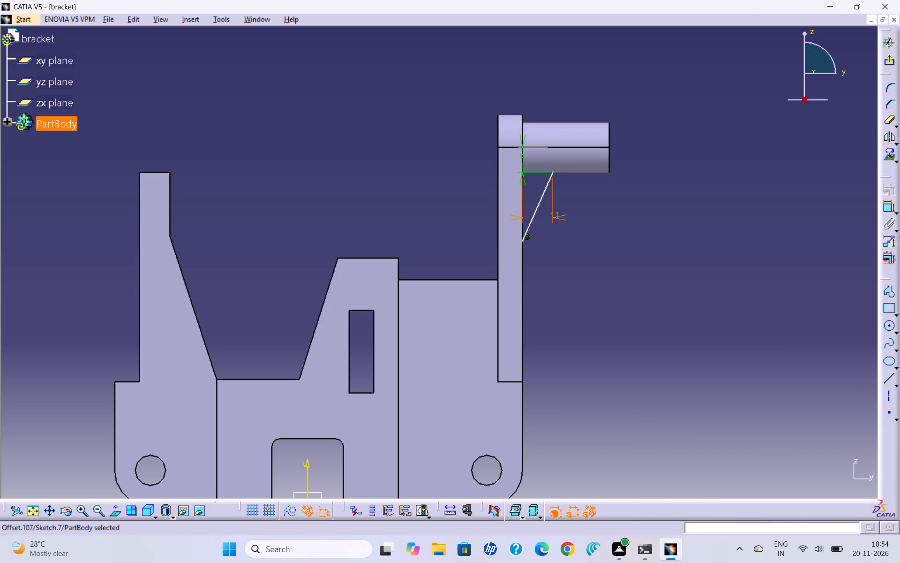
Reposition the 11 mm dimension above the boss, with its value centred between the extension lines.
{"action": "left_click_drag", "start_coordinate": [564, 219], "coordinate": [539, 85]}
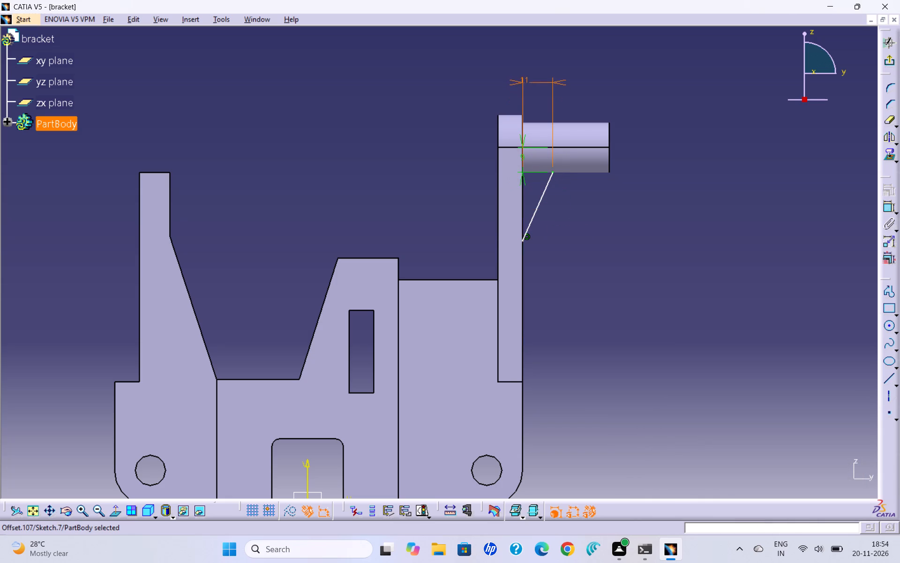
{"action": "left_click_drag", "start_coordinate": [539, 85], "coordinate": [554, 82]}
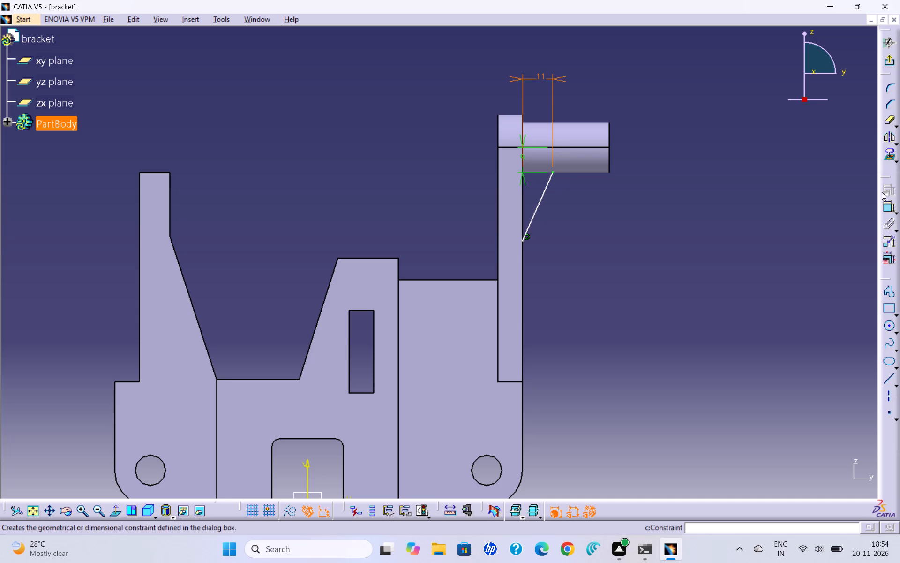
Add a vertical 30 mm dimension between the line's lower and upper endpoints and exit the sketch.
{"action": "left_click", "coordinate": [888, 205]}
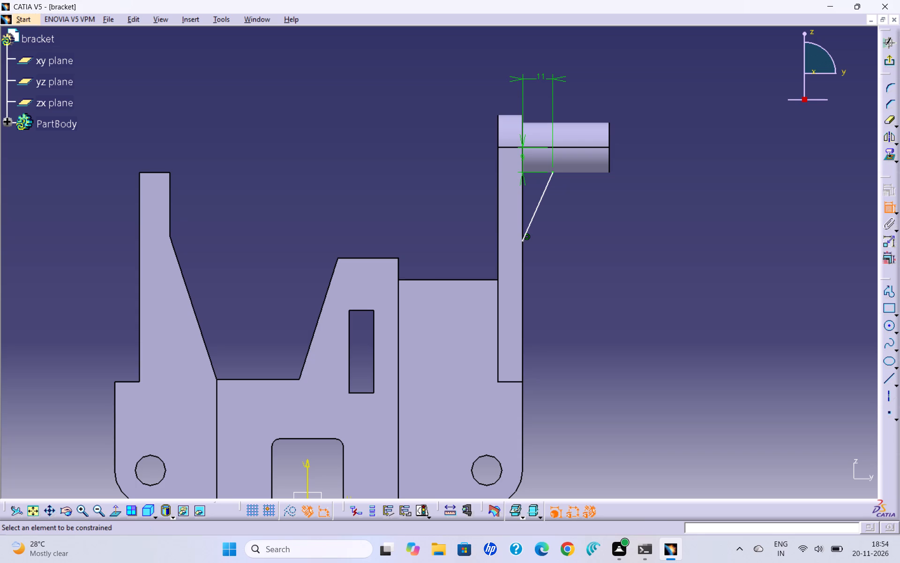
{"action": "left_click", "coordinate": [523, 243]}
{"action": "left_click", "coordinate": [552, 171]}
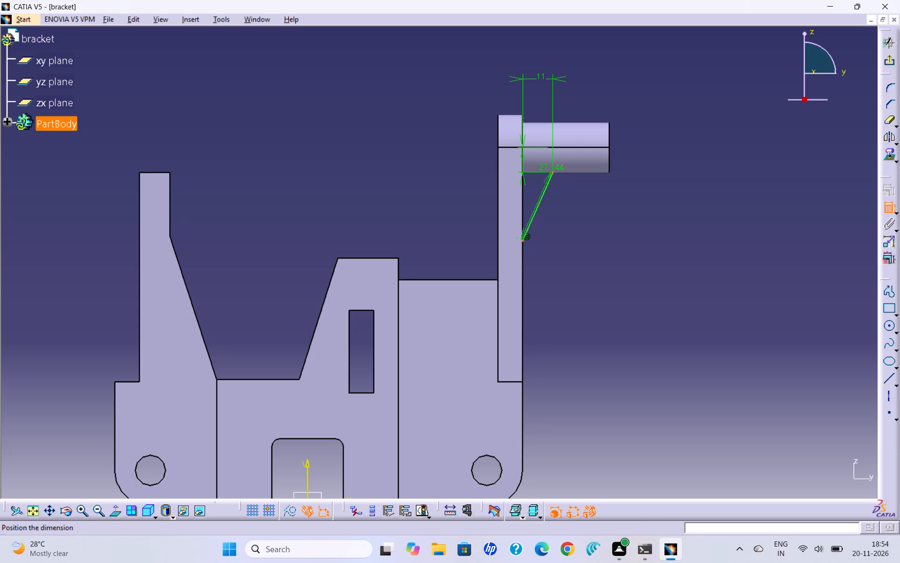
{"action": "right_click", "coordinate": [569, 188]}
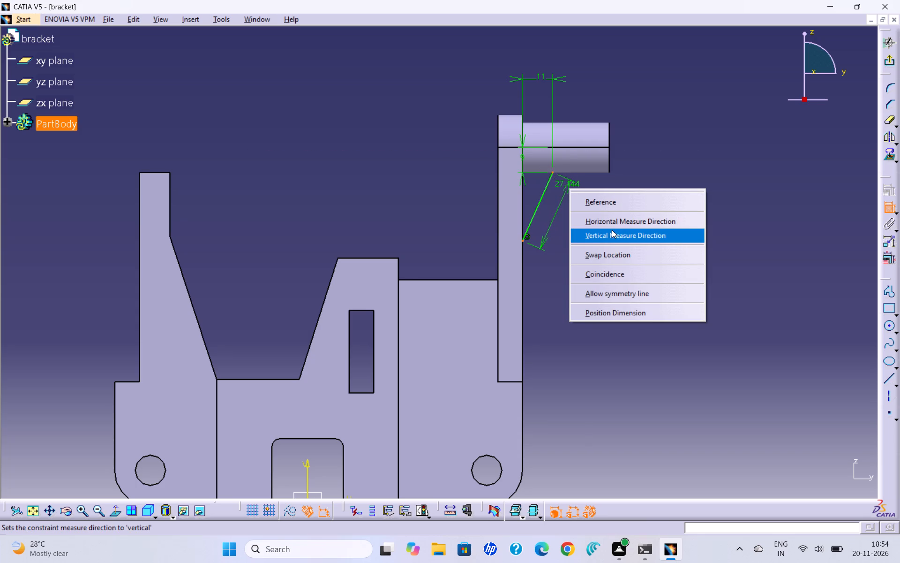
{"action": "left_click", "coordinate": [615, 233]}
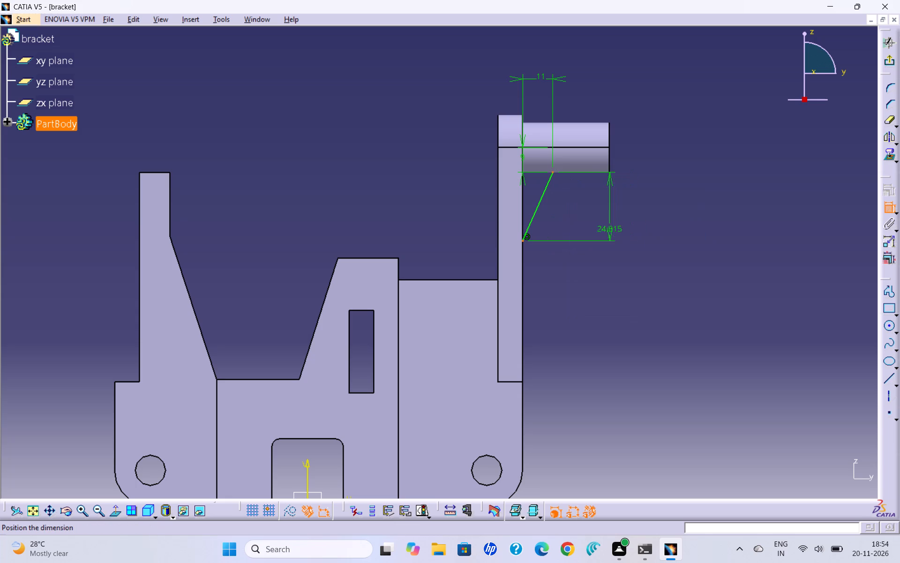
{"action": "left_click", "coordinate": [589, 215]}
{"action": "double_click", "coordinate": [592, 213]}
{"action": "type", "text": "30"}
{"action": "key", "text": "Return"}
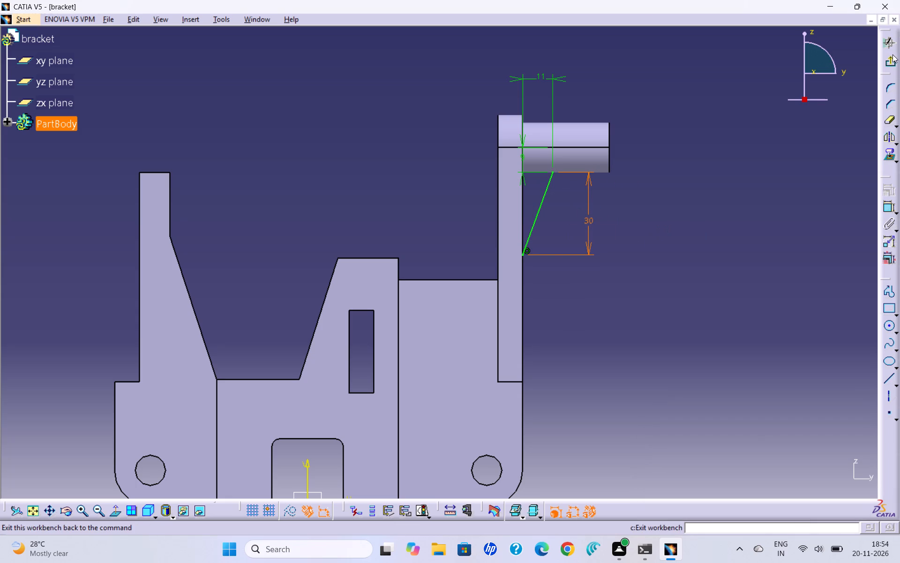
{"action": "left_click", "coordinate": [892, 61]}
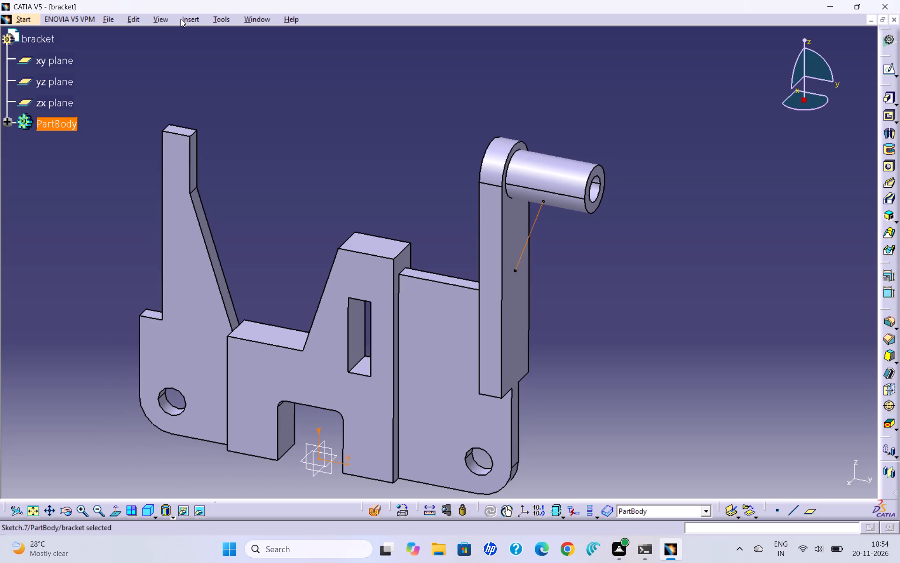
Start a From Side stiffener on the line sketch with 6 mm thickness and preview it.
{"action": "left_click", "coordinate": [196, 21]}
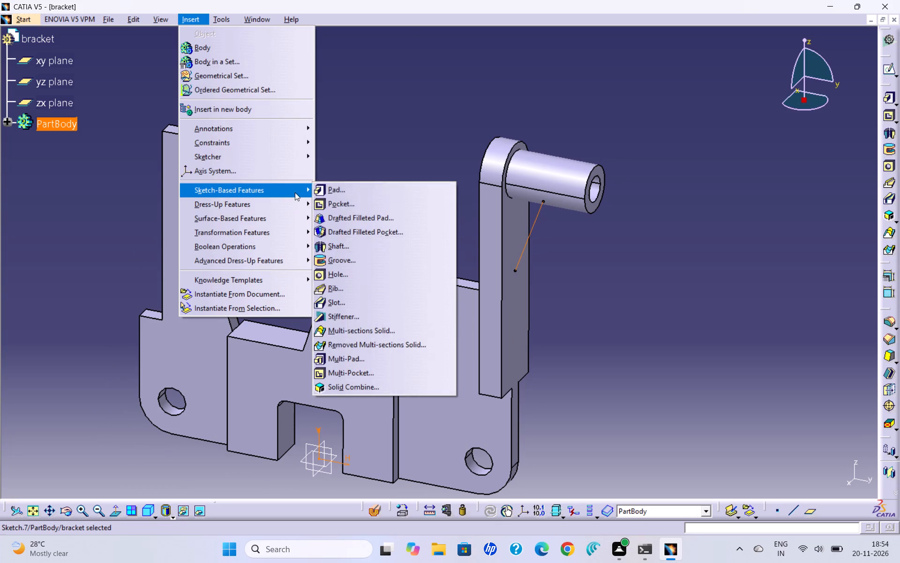
{"action": "left_click", "coordinate": [375, 320]}
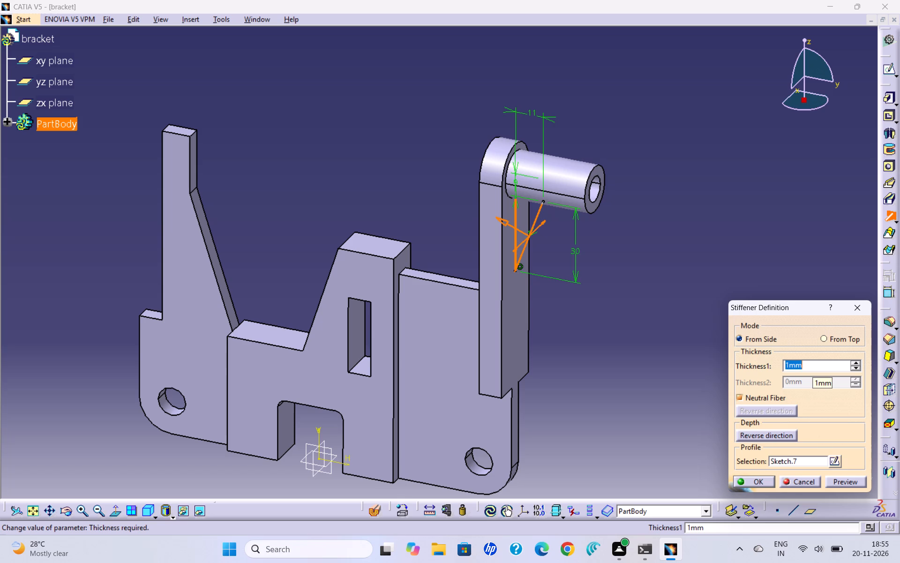
{"action": "key", "text": "6"}
{"action": "left_click", "coordinate": [840, 423]}
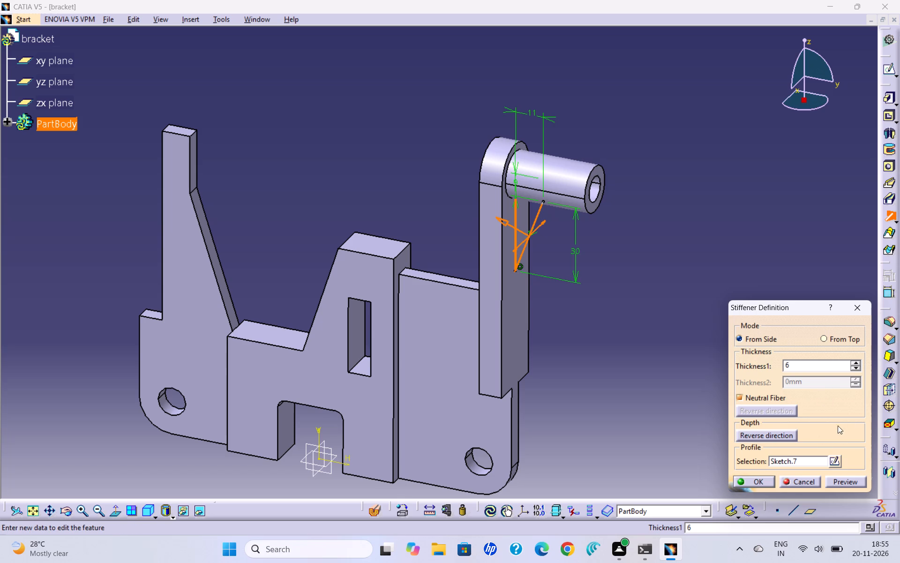
{"action": "left_click", "coordinate": [850, 483]}
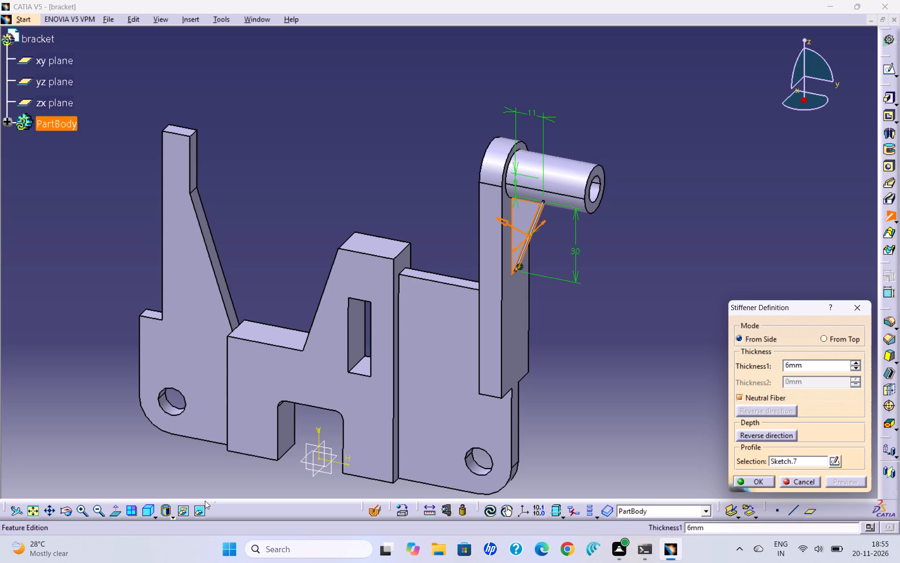
Try the different shading display modes and settle on shading with edges and hidden edges.
{"action": "left_click", "coordinate": [172, 517]}
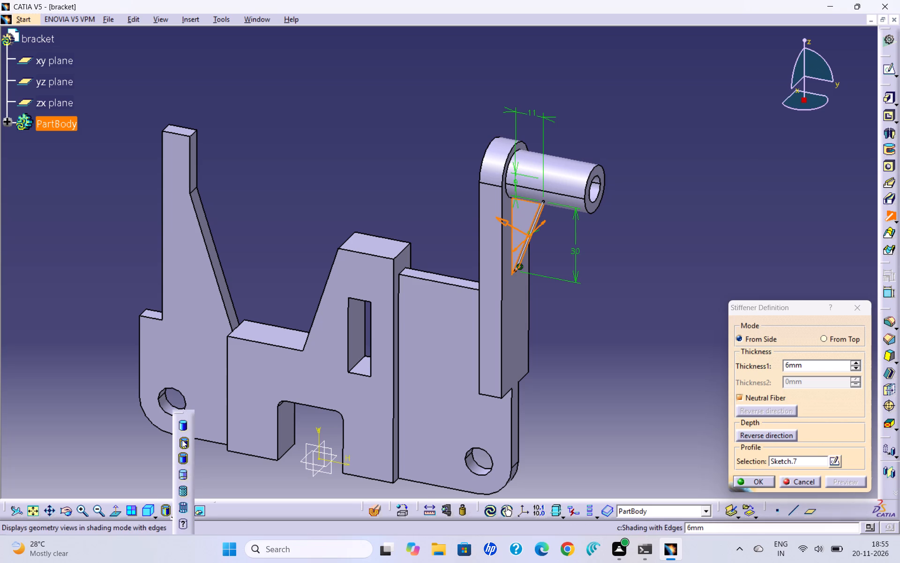
{"action": "left_click", "coordinate": [182, 440]}
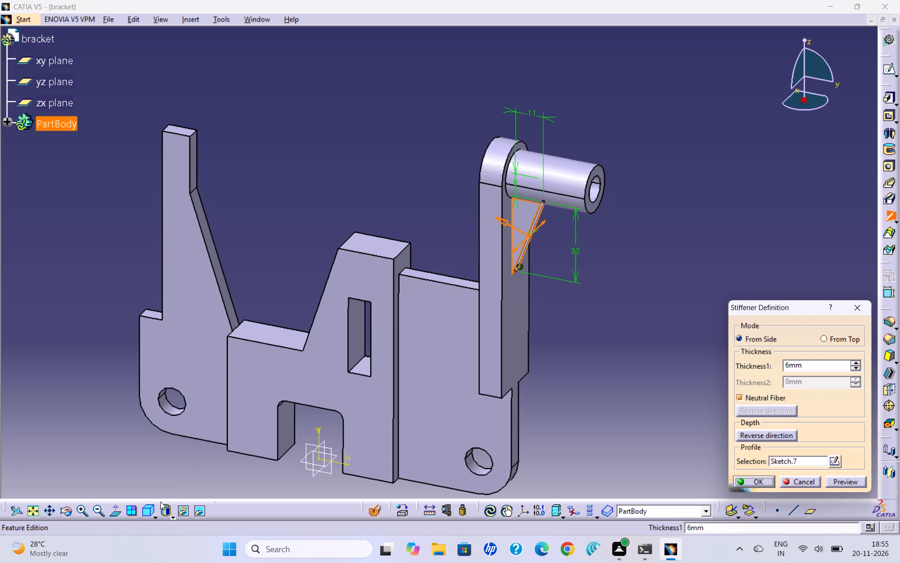
{"action": "left_click", "coordinate": [172, 514]}
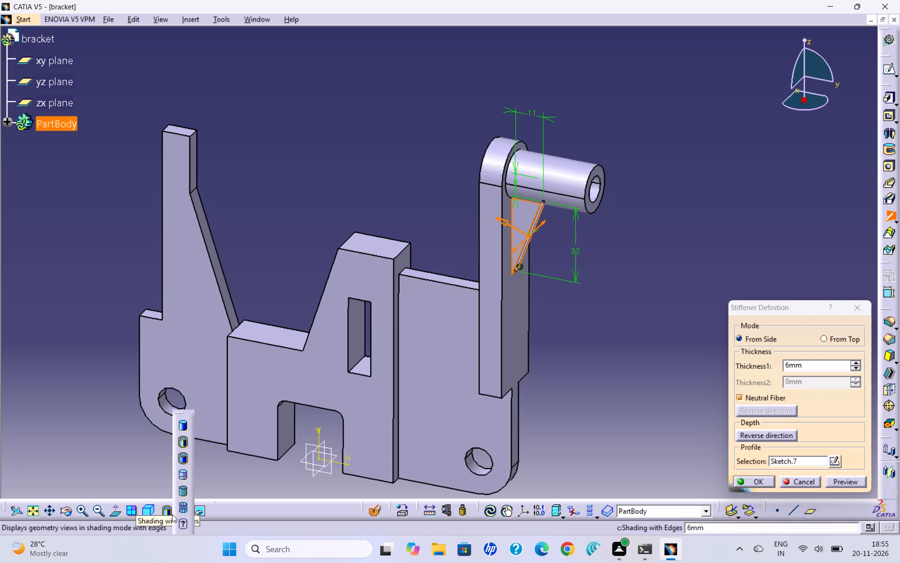
{"action": "left_click", "coordinate": [185, 424]}
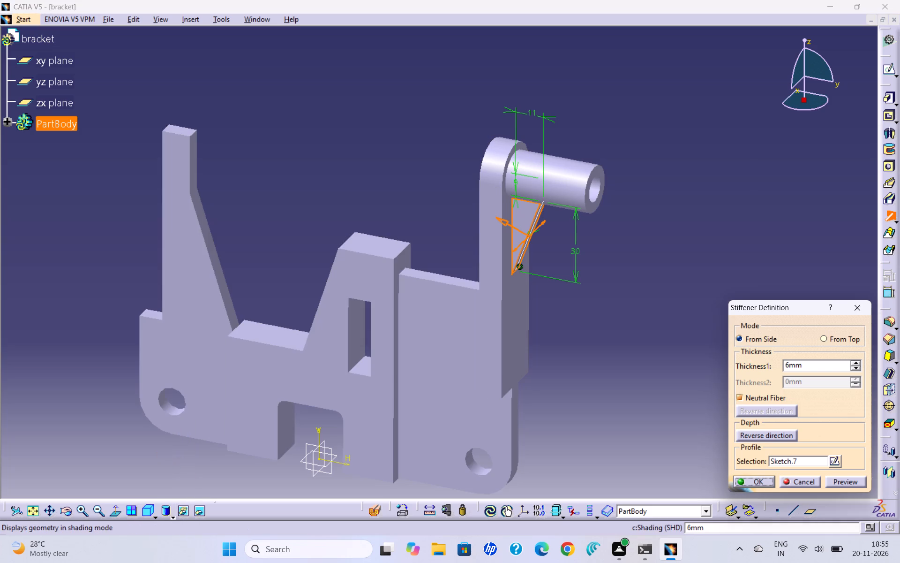
{"action": "left_click", "coordinate": [173, 516]}
{"action": "left_click", "coordinate": [183, 443]}
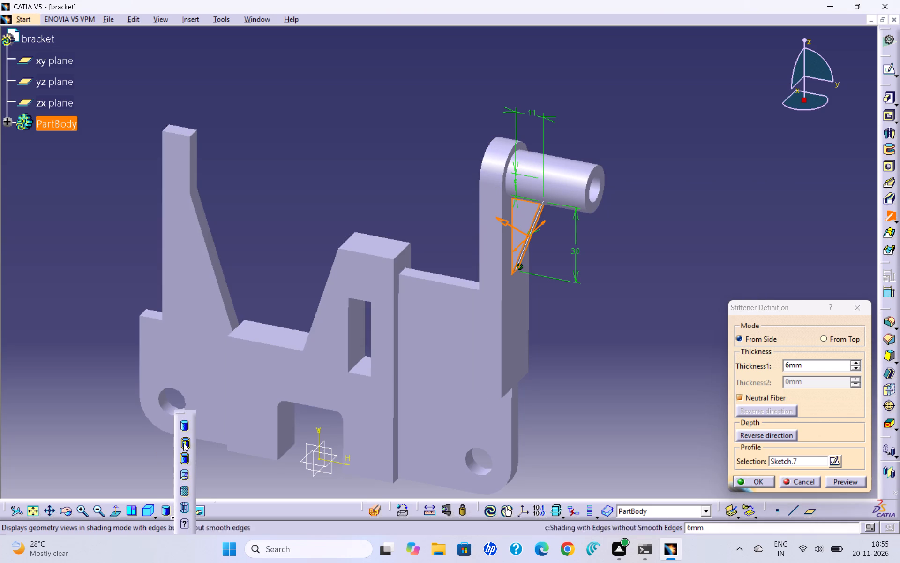
{"action": "left_click", "coordinate": [173, 514]}
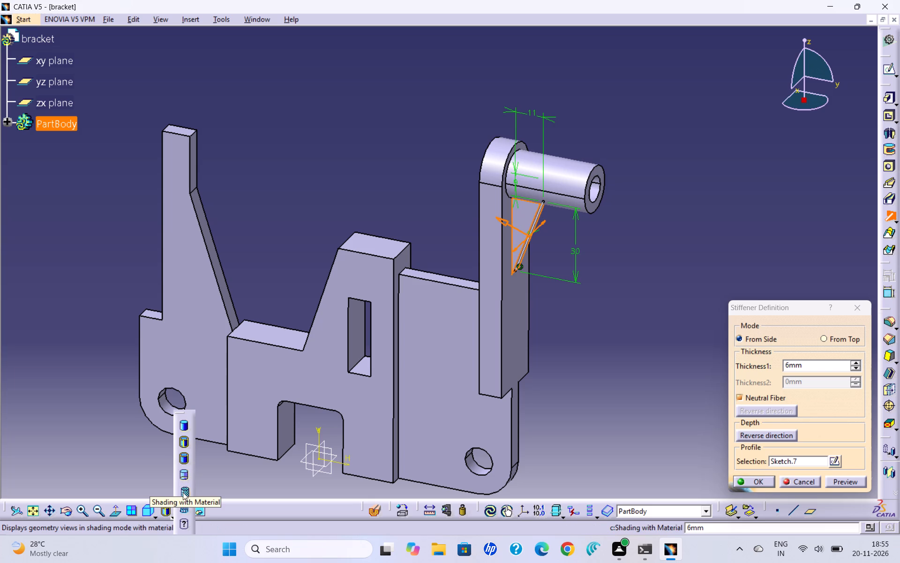
{"action": "left_click", "coordinate": [186, 459]}
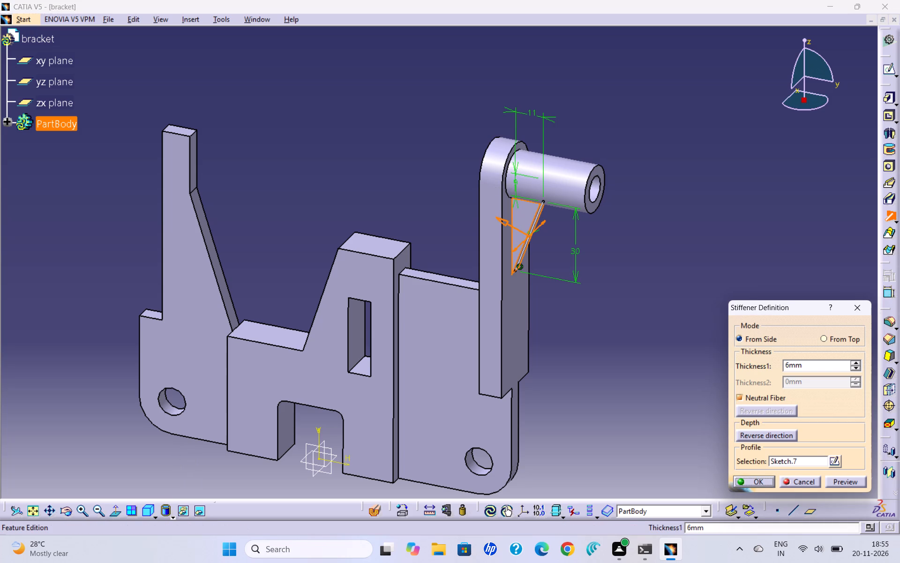
{"action": "left_click", "coordinate": [173, 514]}
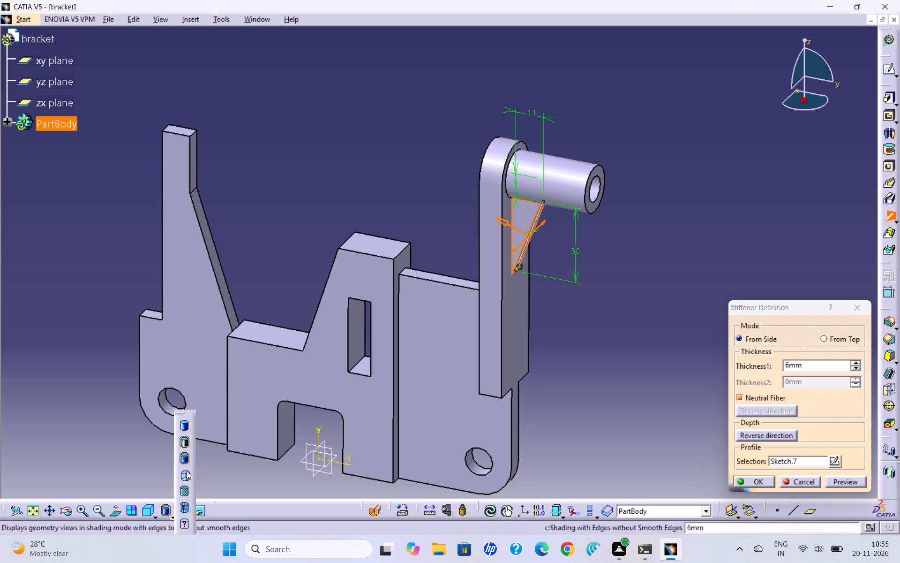
{"action": "left_click", "coordinate": [187, 471]}
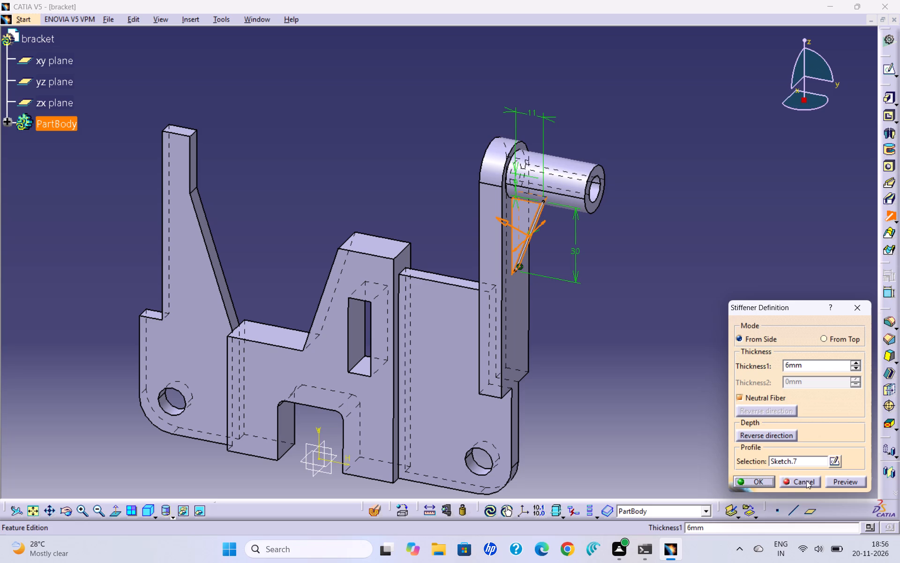
Confirm the 6 mm stiffener between the arm and the boss's underside and clear the selection.
{"action": "left_click", "coordinate": [739, 486]}
{"action": "left_click", "coordinate": [707, 375]}
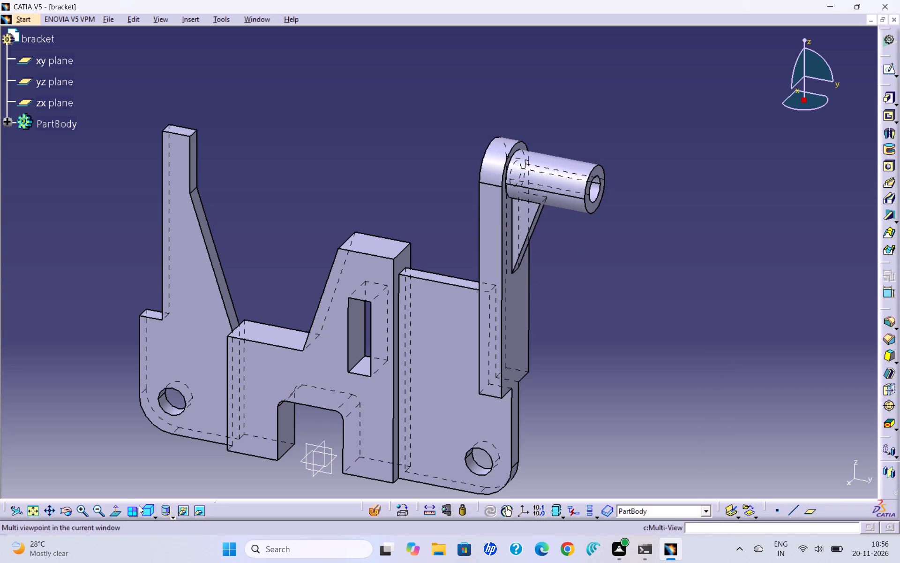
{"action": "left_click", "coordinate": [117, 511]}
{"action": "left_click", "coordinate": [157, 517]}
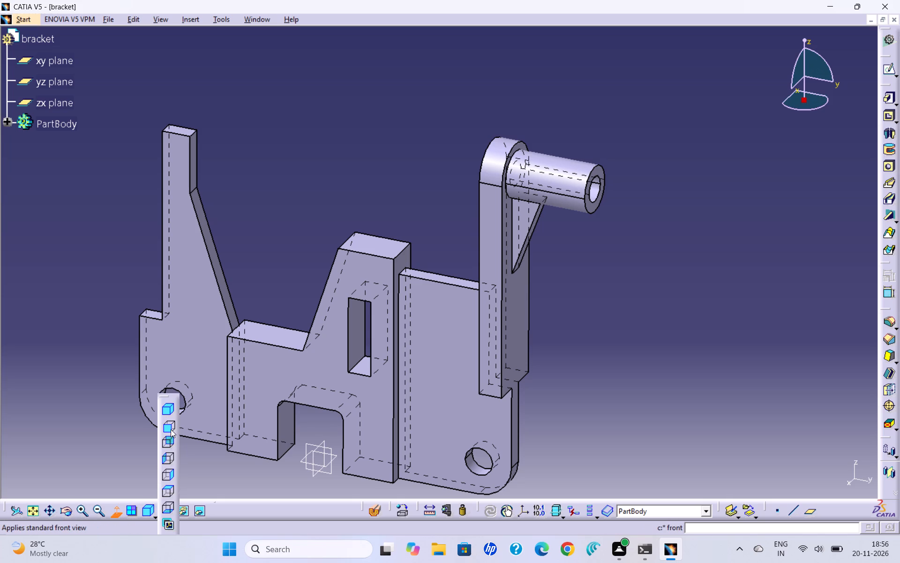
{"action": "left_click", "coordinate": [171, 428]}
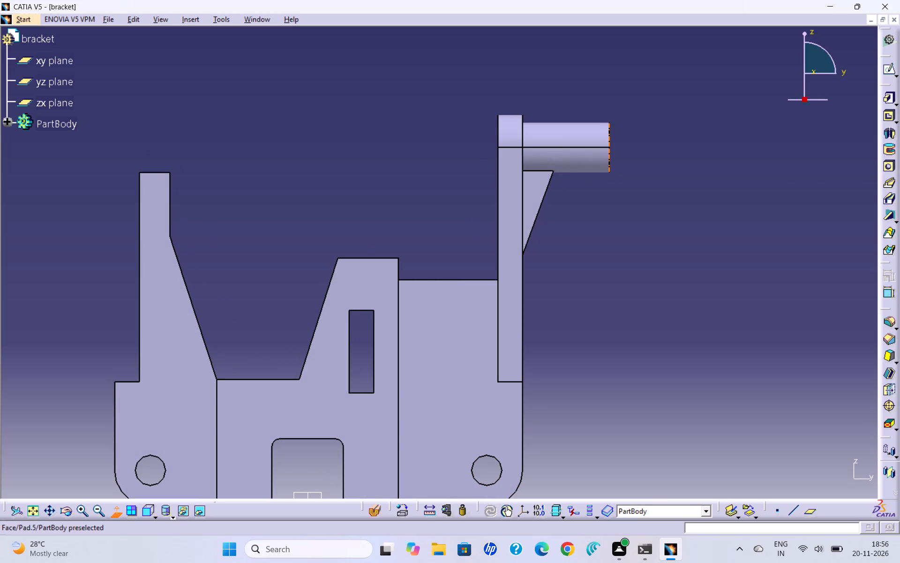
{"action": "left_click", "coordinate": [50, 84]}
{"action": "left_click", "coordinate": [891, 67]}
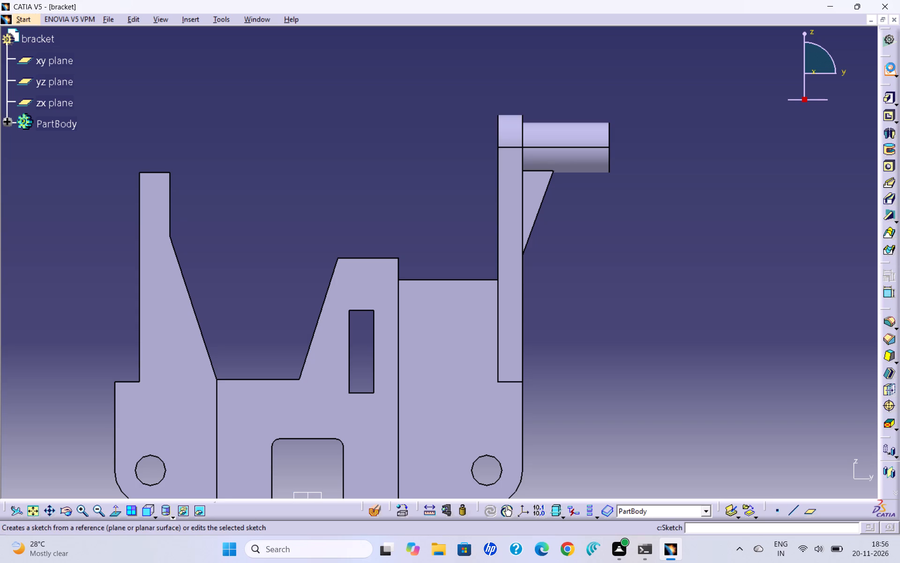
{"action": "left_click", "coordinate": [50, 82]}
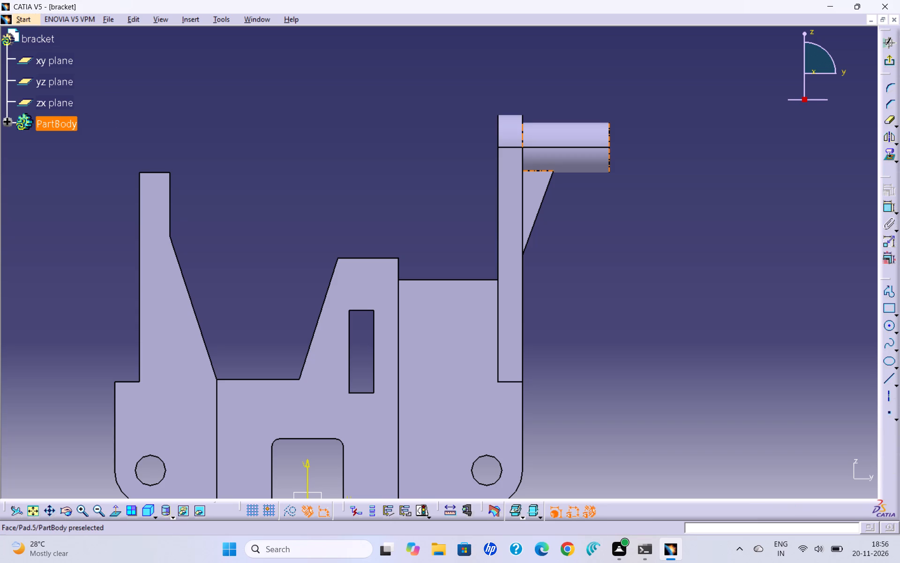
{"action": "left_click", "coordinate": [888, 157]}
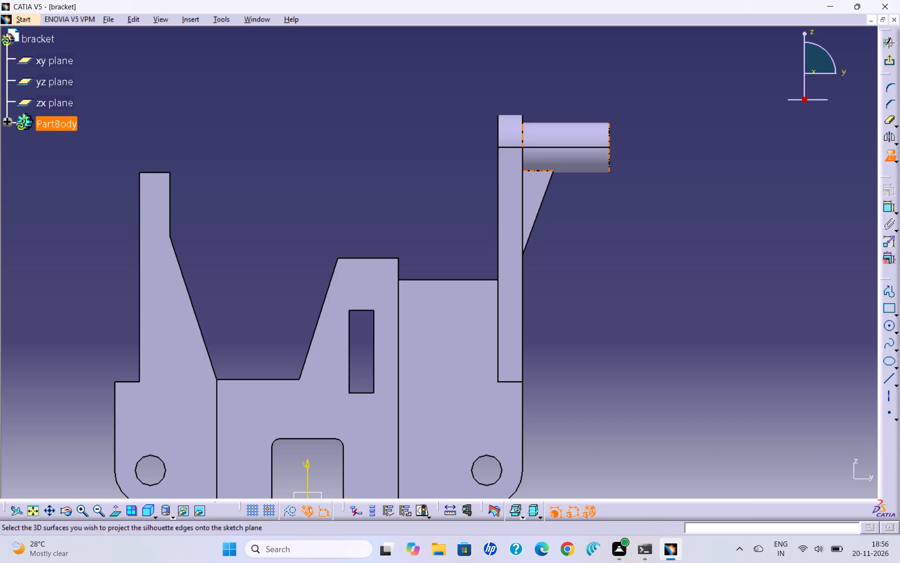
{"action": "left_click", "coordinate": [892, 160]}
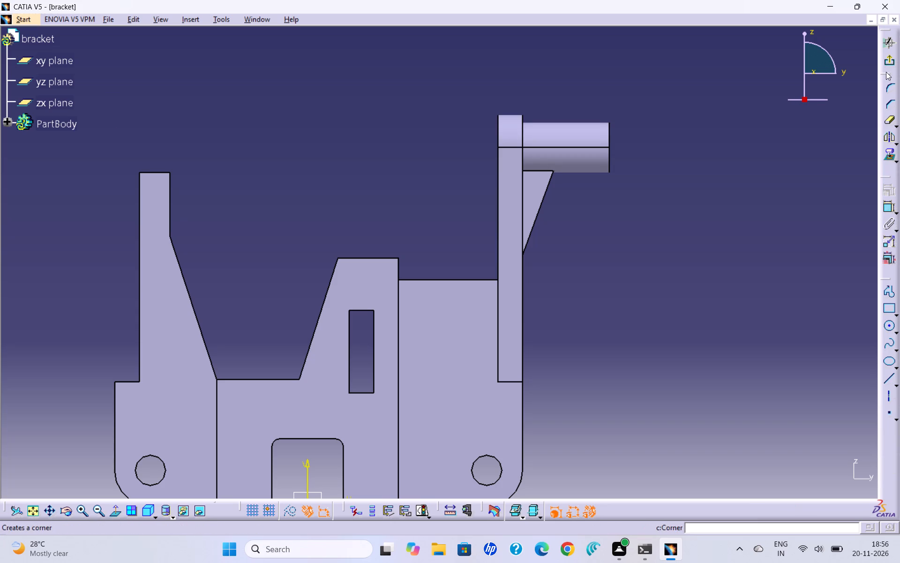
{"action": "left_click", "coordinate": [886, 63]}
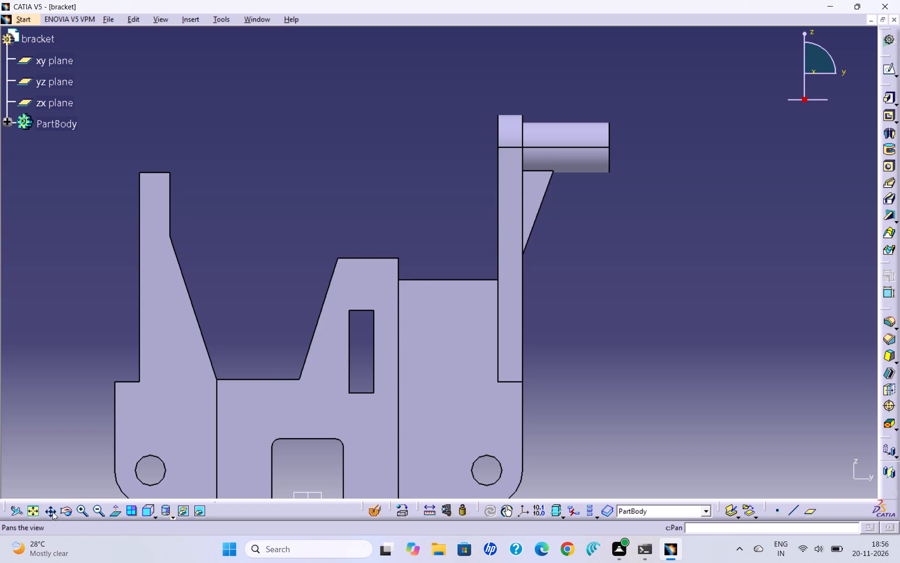
Examine the stiffener beneath the boss from the arm's outer side.
{"action": "left_click", "coordinate": [66, 511]}
{"action": "left_click_drag", "start_coordinate": [82, 358], "coordinate": [196, 284]}
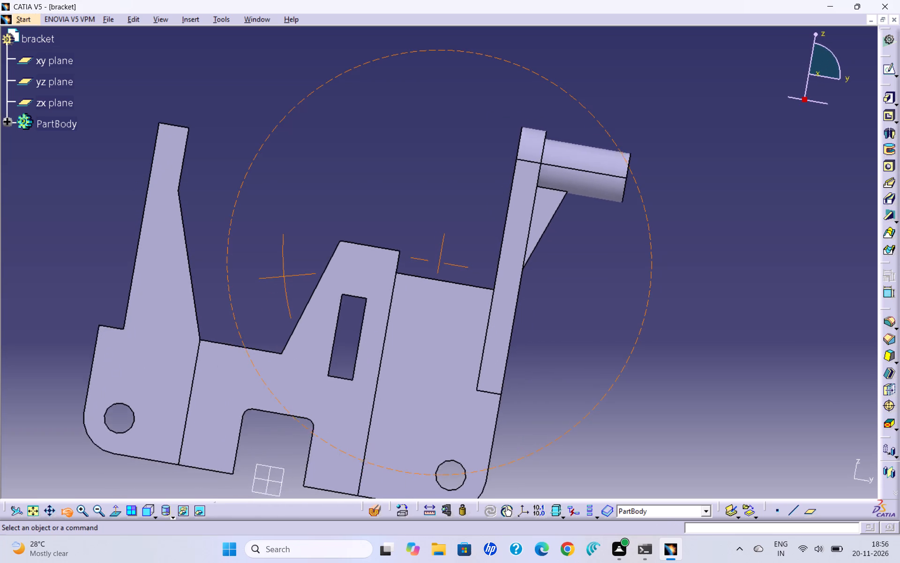
{"action": "left_click_drag", "start_coordinate": [196, 284], "coordinate": [217, 295]}
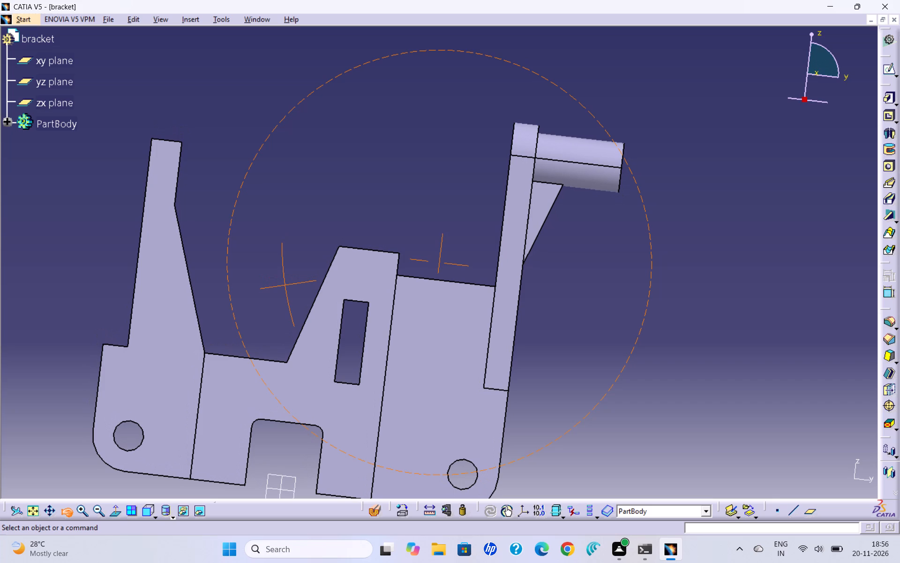
{"action": "left_click_drag", "start_coordinate": [217, 295], "coordinate": [126, 306]}
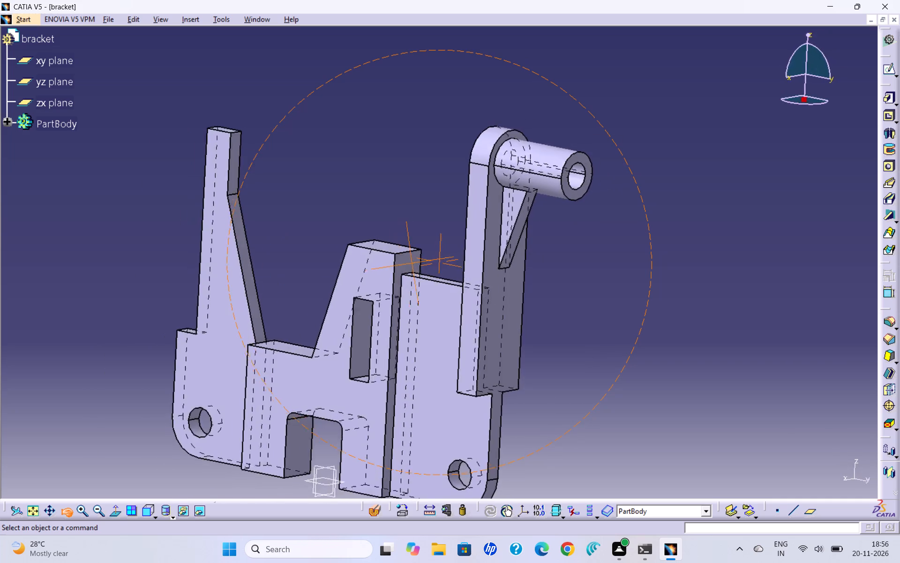
{"action": "left_click_drag", "start_coordinate": [126, 306], "coordinate": [4, 269]}
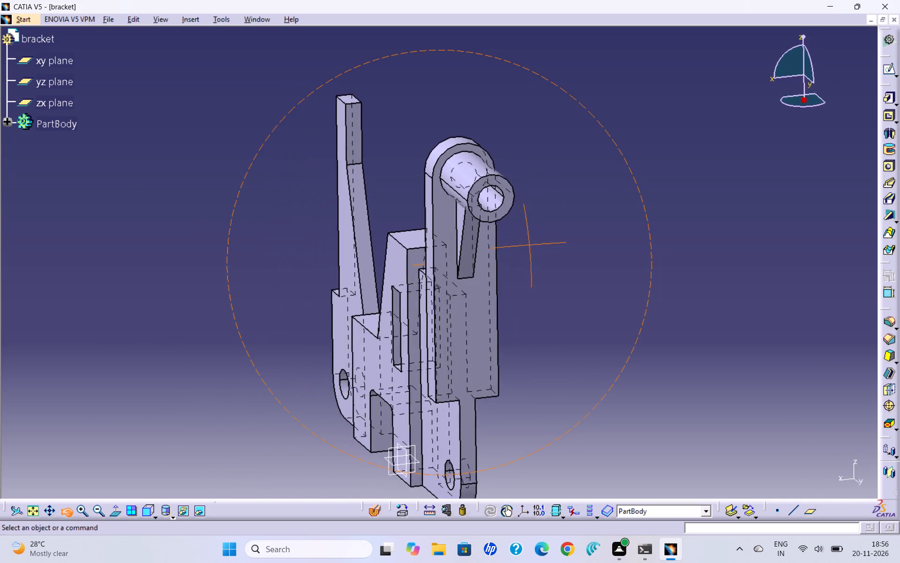
{"action": "left_click_drag", "start_coordinate": [4, 269], "coordinate": [0, 265]}
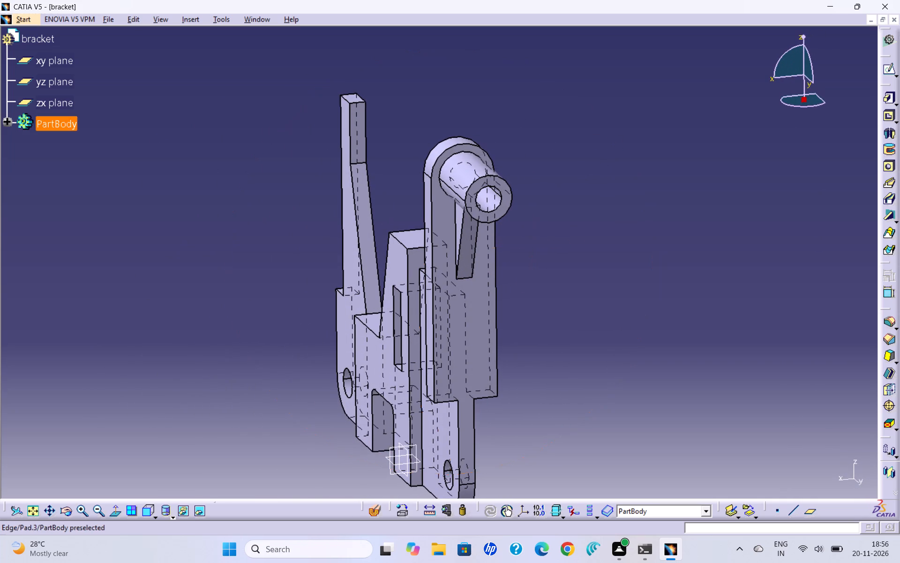
Display the bracket in shading with visible edges only, without hidden edges.
{"action": "left_click_drag", "start_coordinate": [587, 281], "coordinate": [532, 278]}
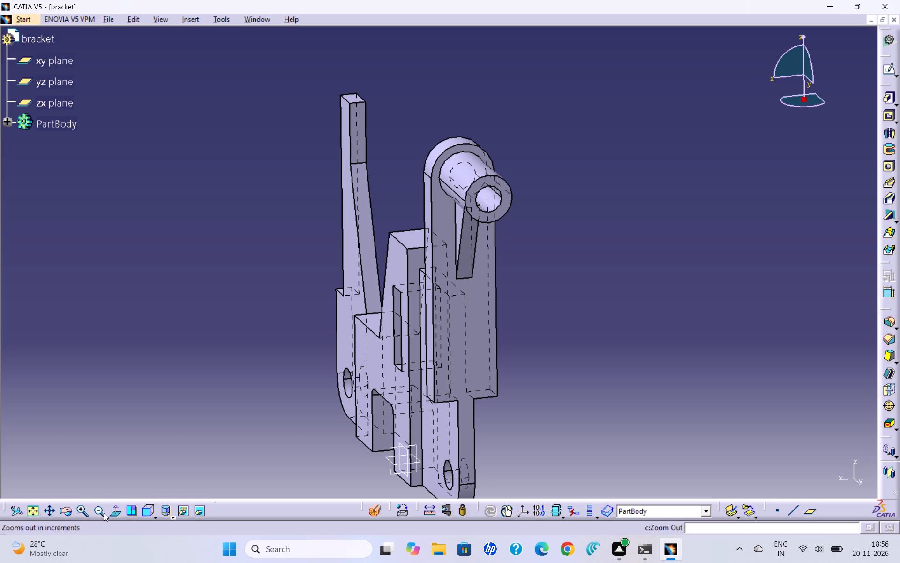
{"action": "left_click", "coordinate": [174, 515]}
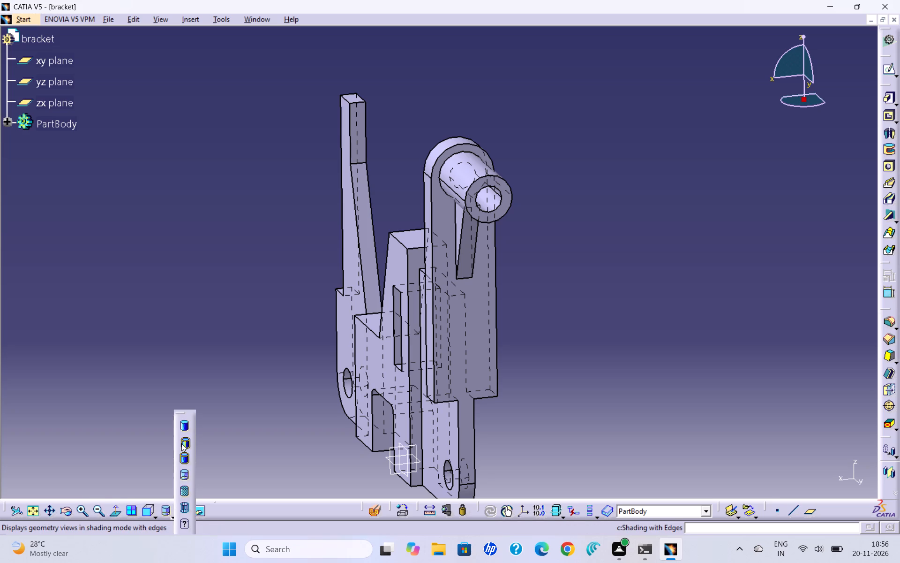
{"action": "left_click", "coordinate": [181, 443]}
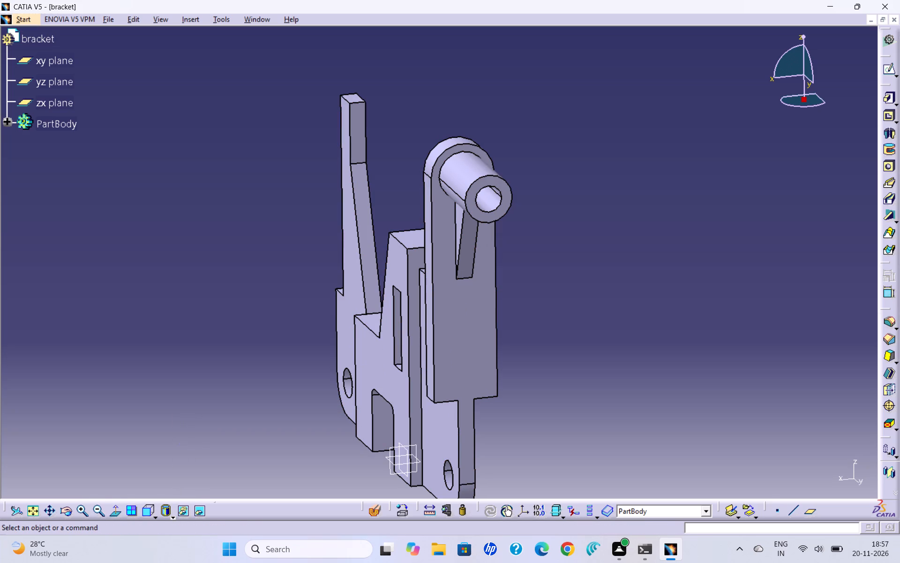
{"action": "left_click", "coordinate": [153, 516]}
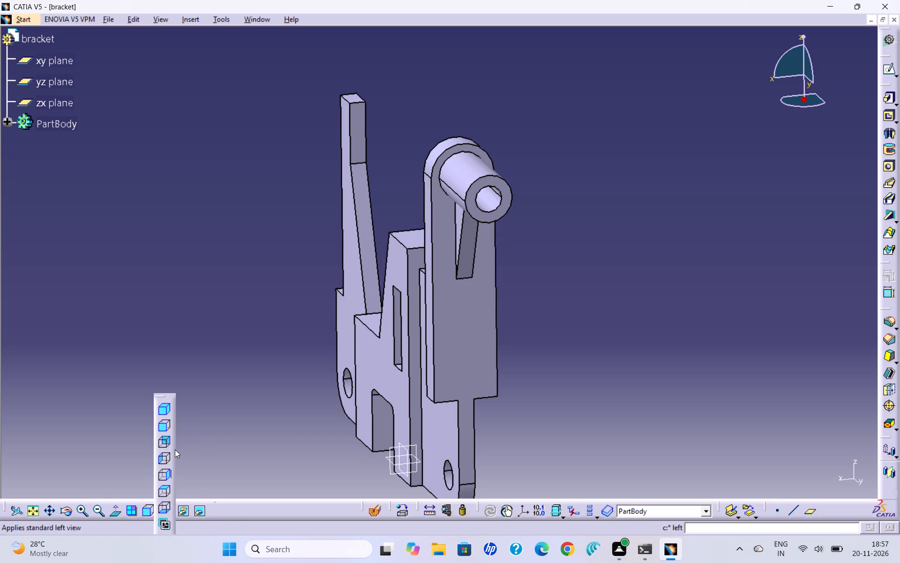
{"action": "left_click", "coordinate": [202, 440]}
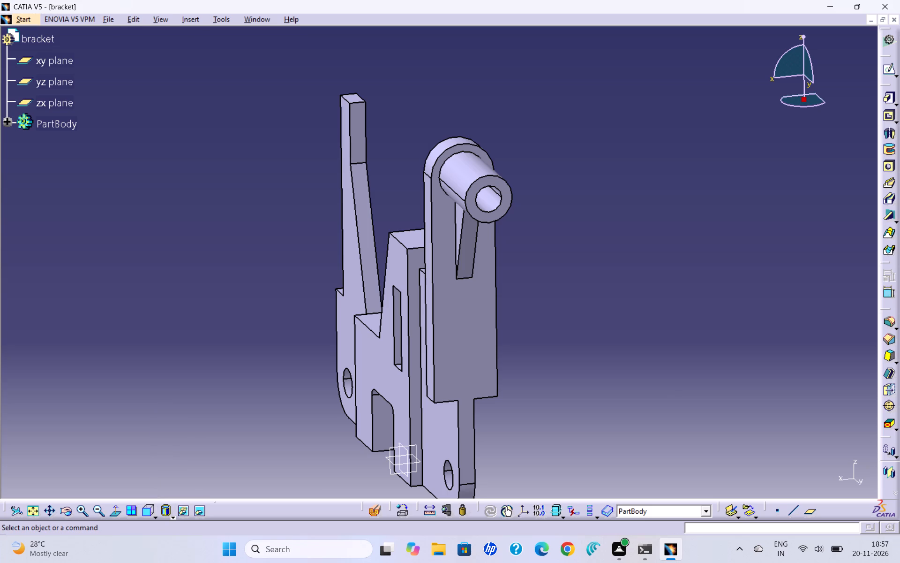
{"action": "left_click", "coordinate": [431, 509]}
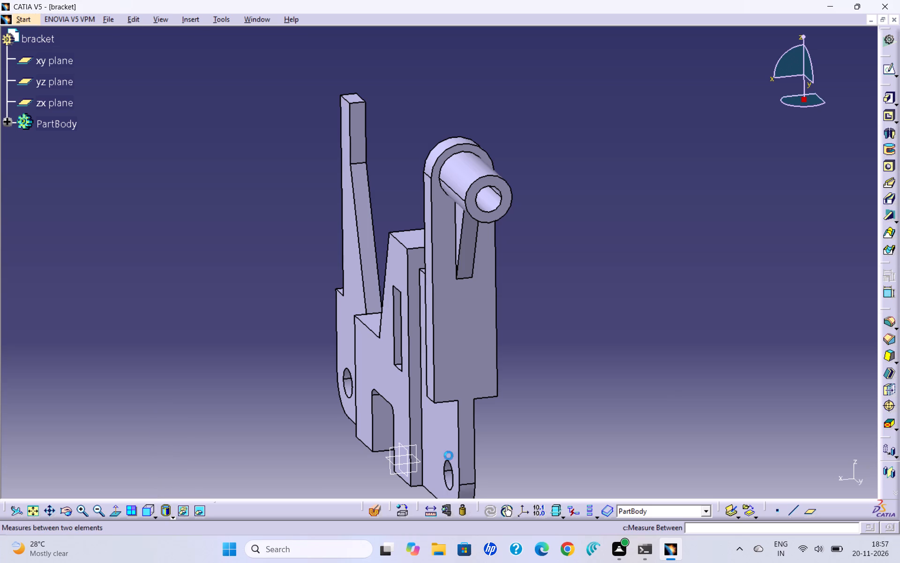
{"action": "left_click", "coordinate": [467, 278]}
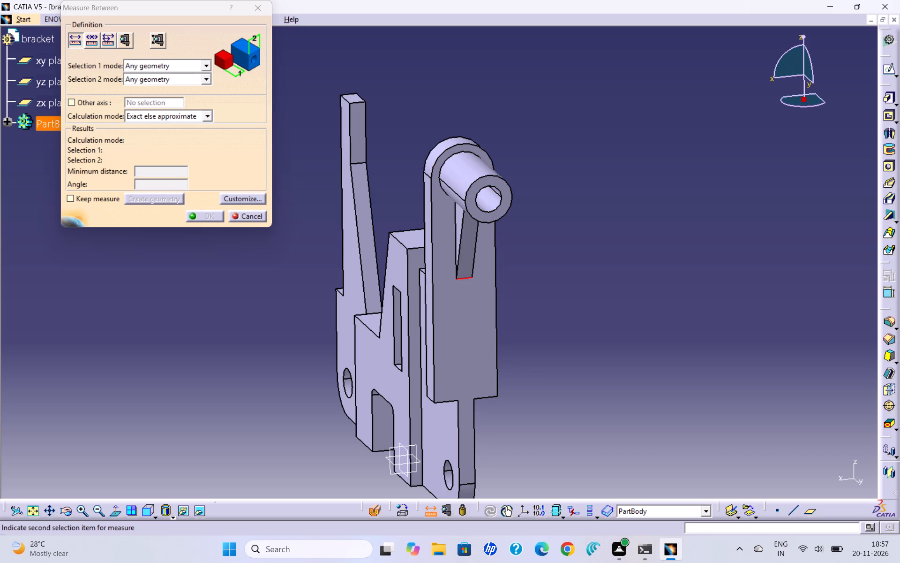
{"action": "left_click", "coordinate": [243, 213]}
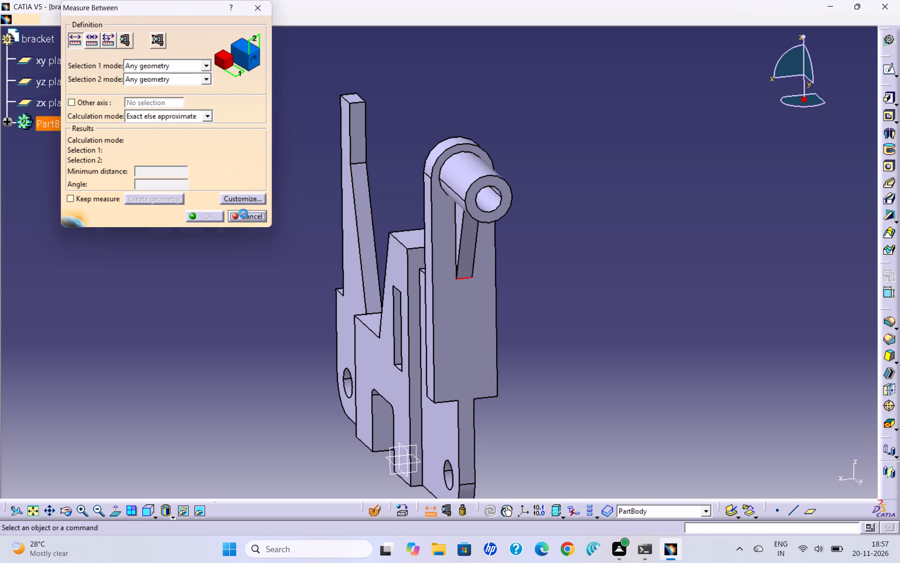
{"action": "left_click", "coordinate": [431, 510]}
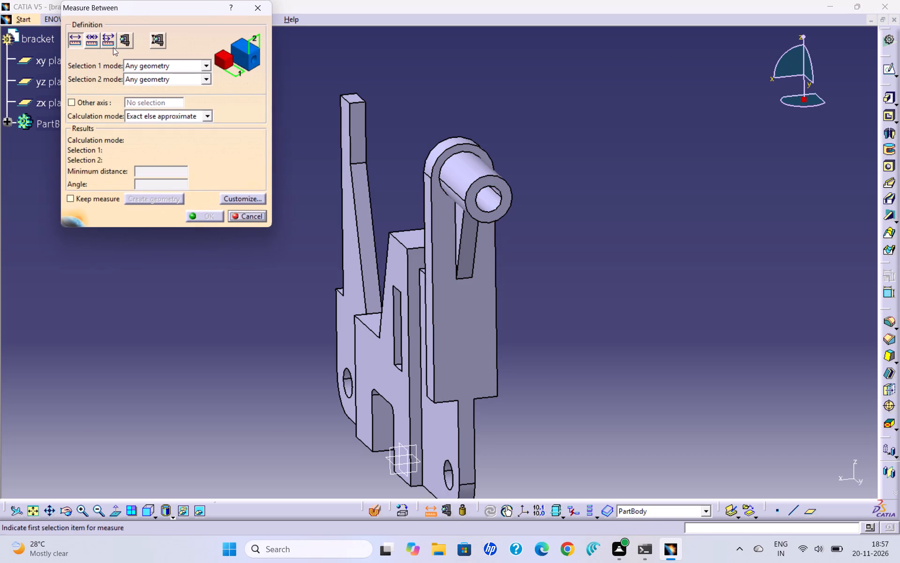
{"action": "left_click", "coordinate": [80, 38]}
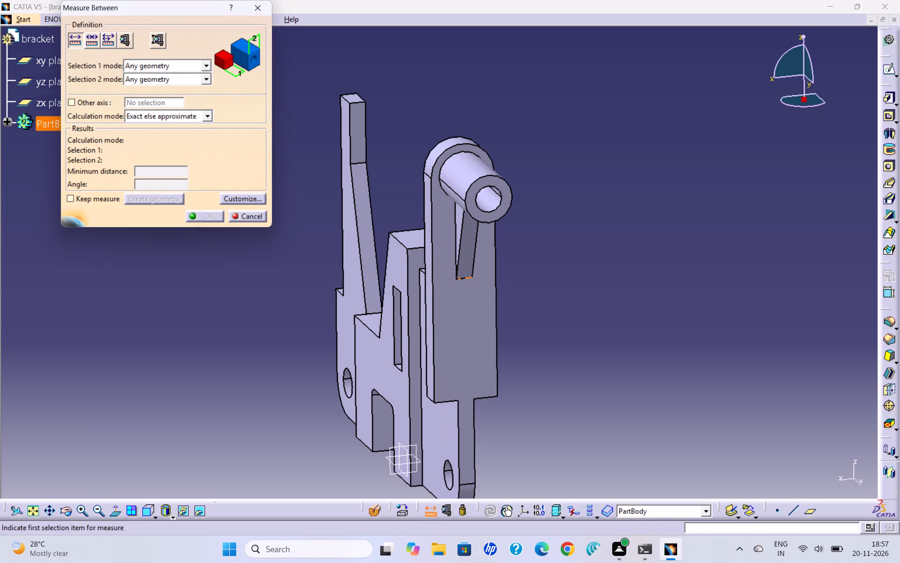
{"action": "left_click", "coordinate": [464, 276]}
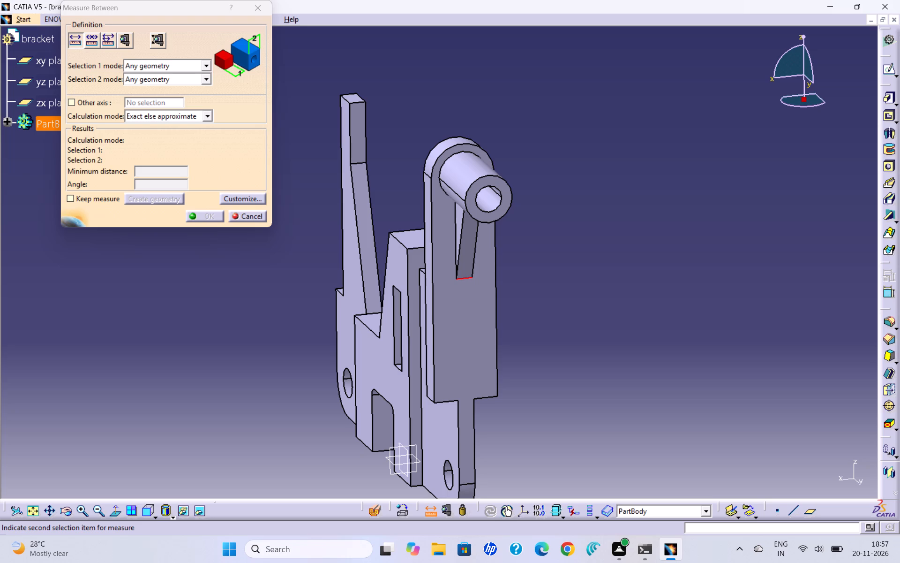
Measure the length of the stiffener's bottom edge on the arm's face using Measure Item.
{"action": "left_click", "coordinate": [448, 508]}
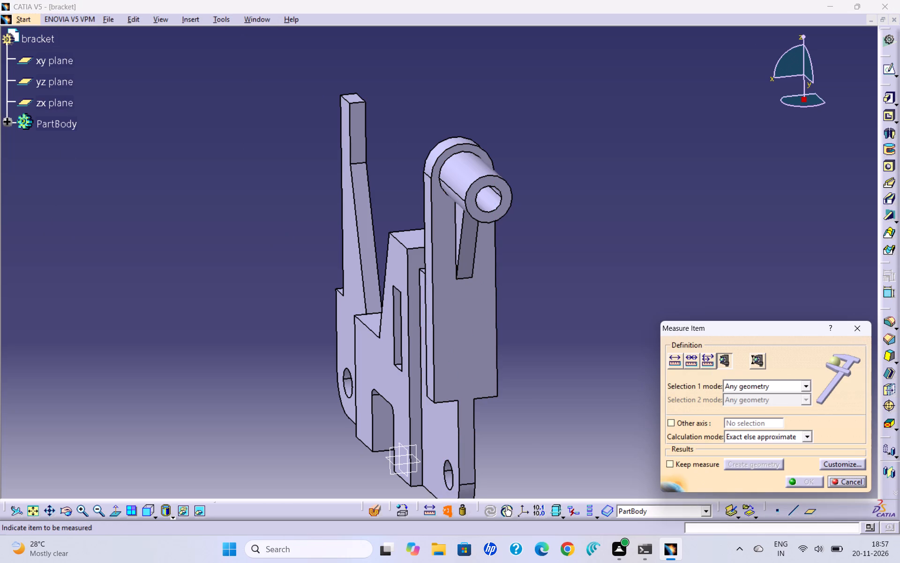
{"action": "left_click", "coordinate": [453, 280]}
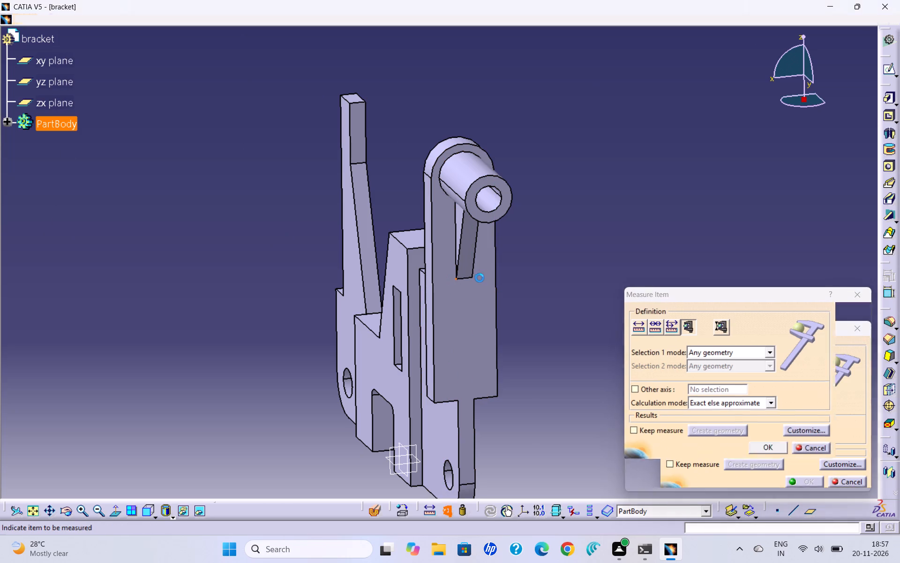
{"action": "left_click", "coordinate": [539, 262]}
{"action": "left_click", "coordinate": [861, 292]}
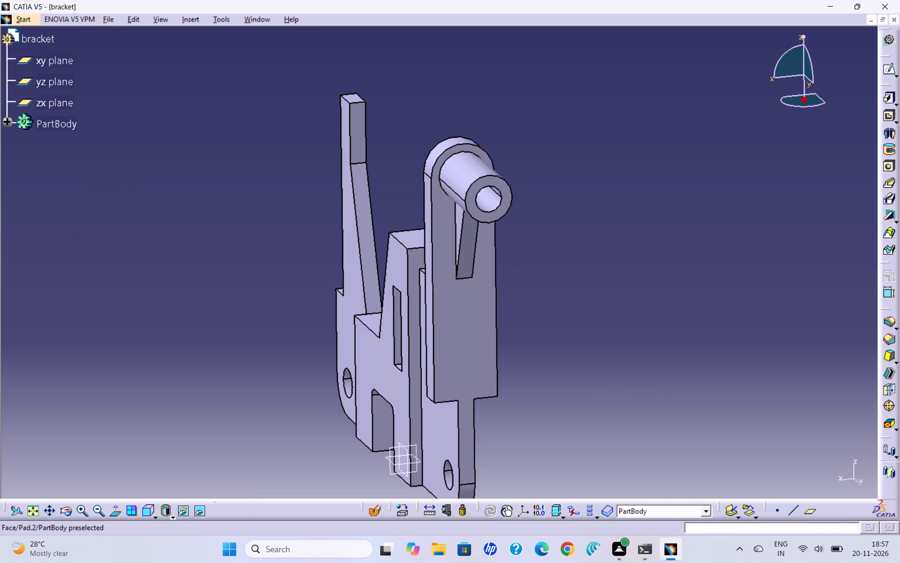
{"action": "left_click", "coordinate": [448, 507]}
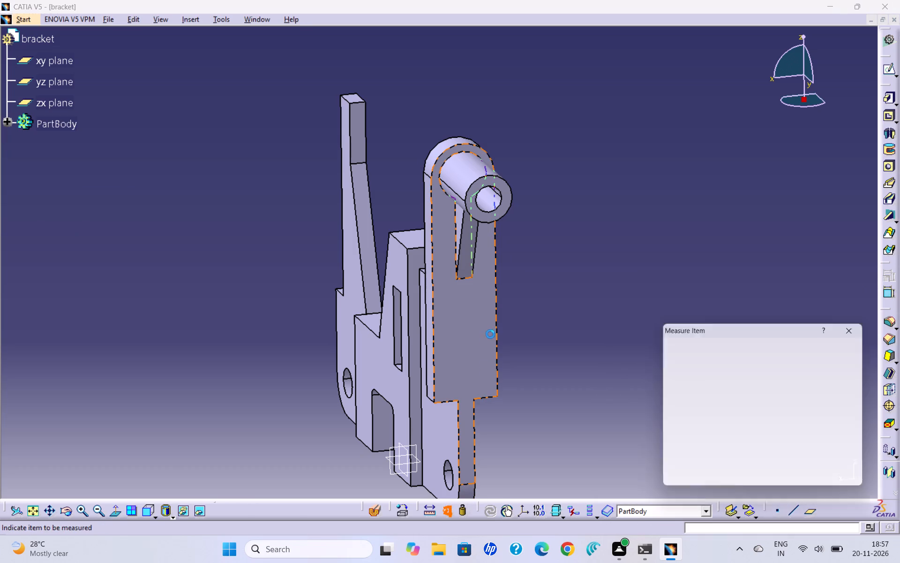
{"action": "left_click", "coordinate": [468, 279]}
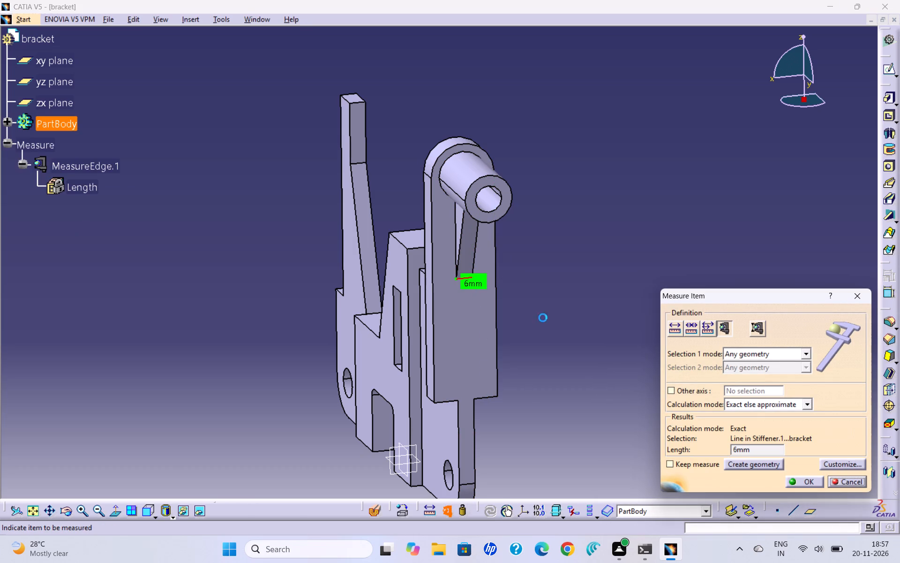
{"action": "left_click", "coordinate": [857, 297]}
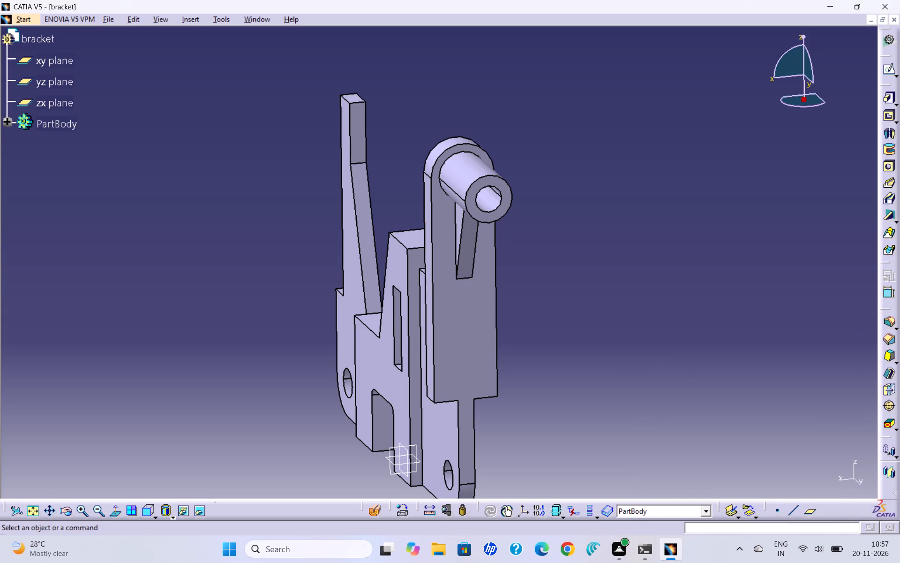
Open a sketch on the narrow outer face of the slender tapered upright opposite the boss arm.
{"action": "left_click", "coordinate": [70, 509]}
{"action": "left_click_drag", "start_coordinate": [243, 227], "coordinate": [578, 299]}
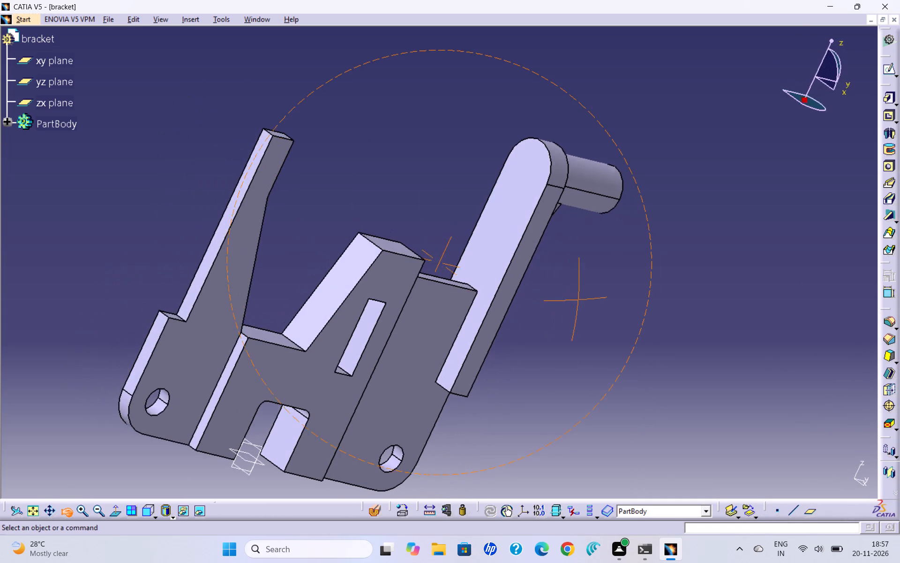
{"action": "left_click_drag", "start_coordinate": [578, 299], "coordinate": [579, 299]}
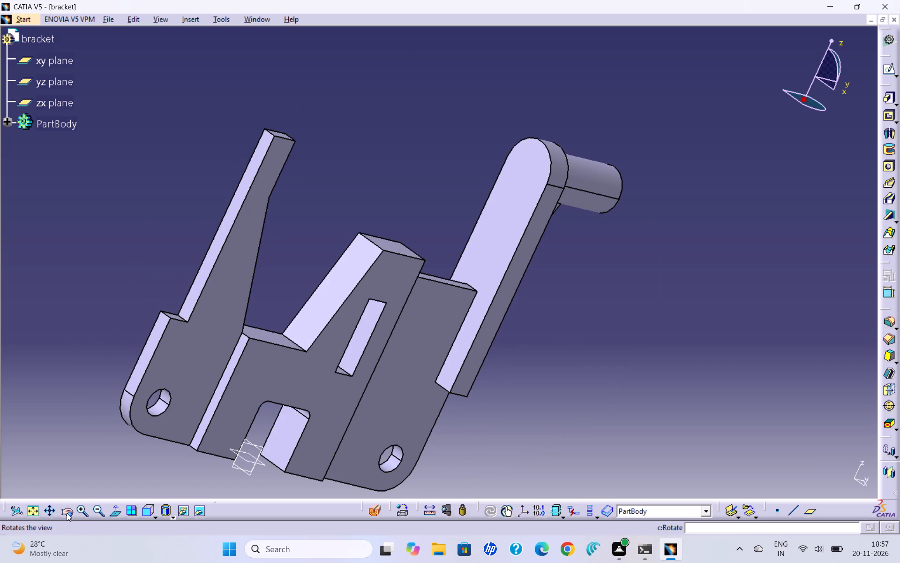
{"action": "left_click_drag", "start_coordinate": [70, 513], "coordinate": [74, 504]}
{"action": "left_click_drag", "start_coordinate": [115, 295], "coordinate": [223, 333]}
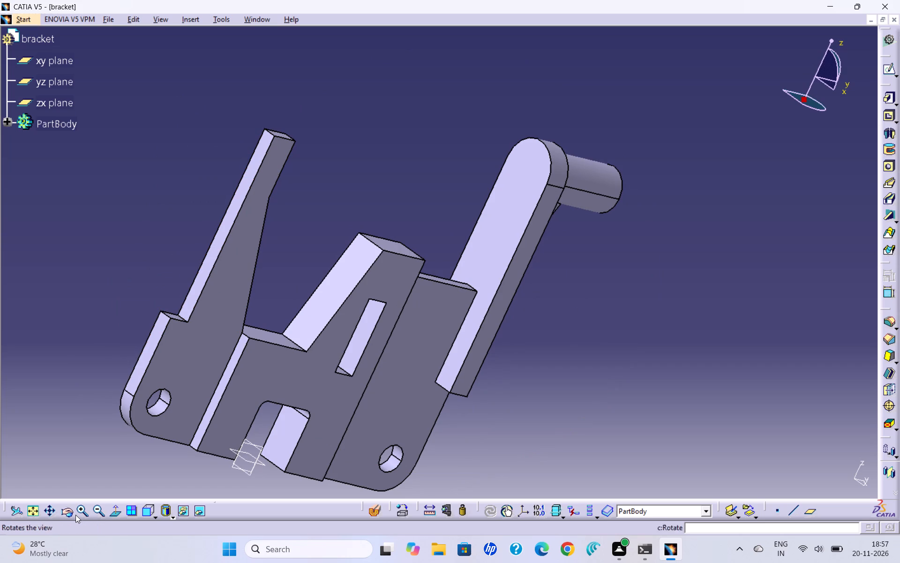
{"action": "left_click", "coordinate": [65, 513]}
{"action": "left_click_drag", "start_coordinate": [119, 299], "coordinate": [187, 328]}
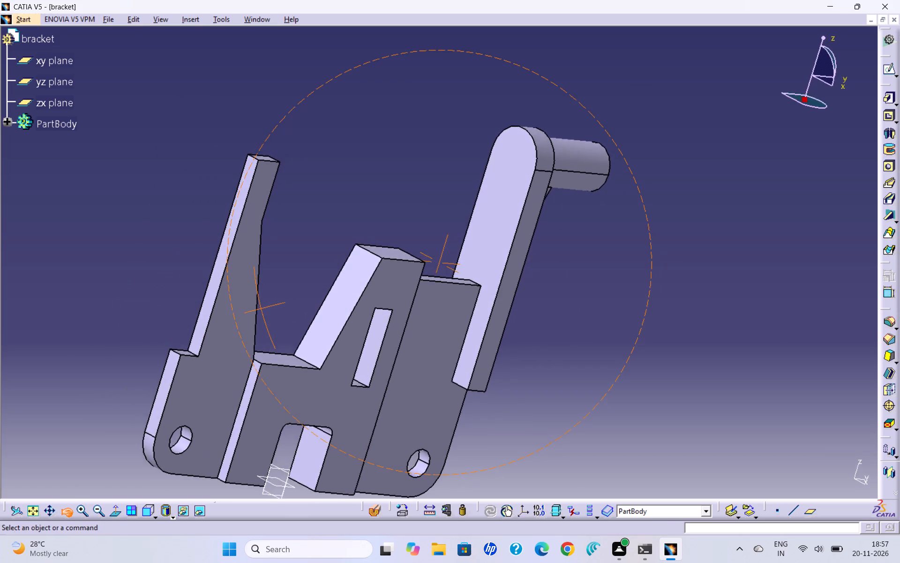
{"action": "left_click_drag", "start_coordinate": [187, 328], "coordinate": [302, 327]}
{"action": "left_click", "coordinate": [352, 314]}
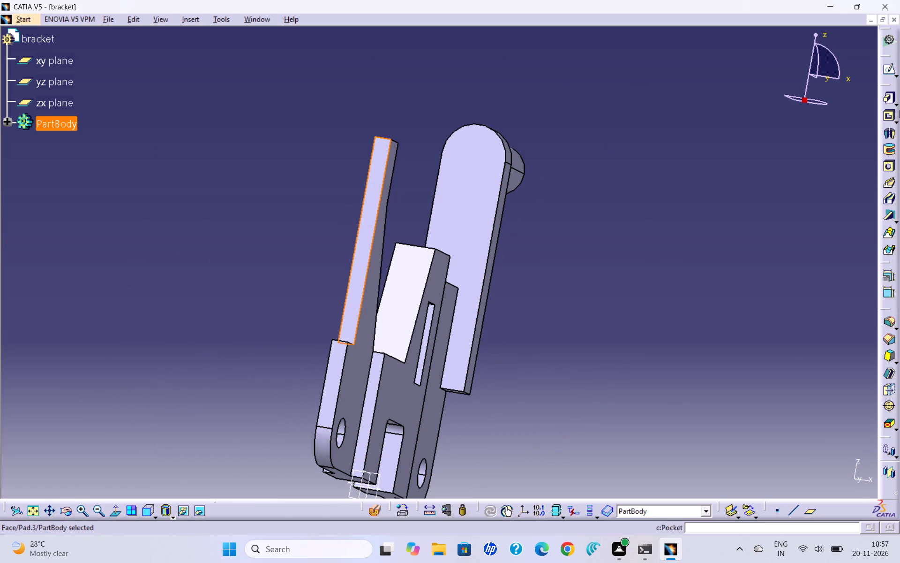
{"action": "left_click", "coordinate": [888, 71]}
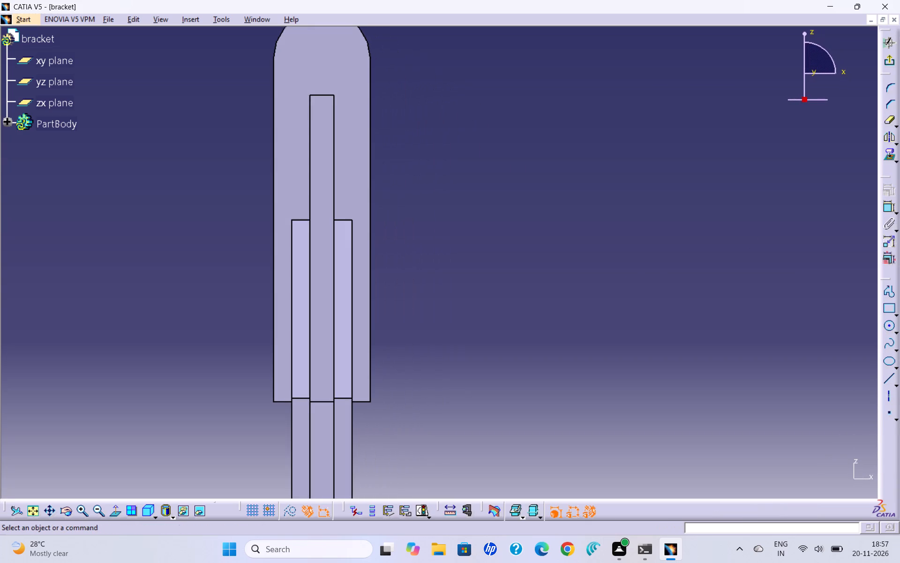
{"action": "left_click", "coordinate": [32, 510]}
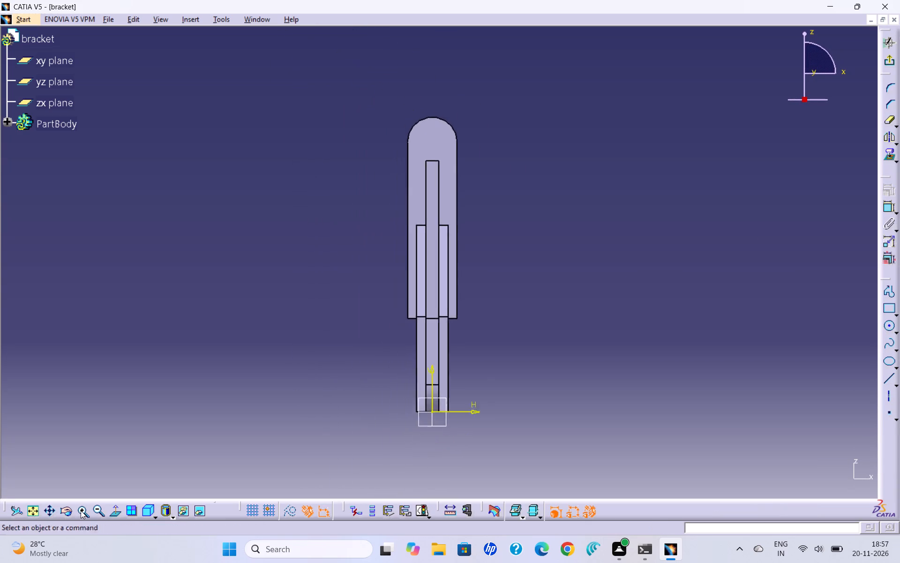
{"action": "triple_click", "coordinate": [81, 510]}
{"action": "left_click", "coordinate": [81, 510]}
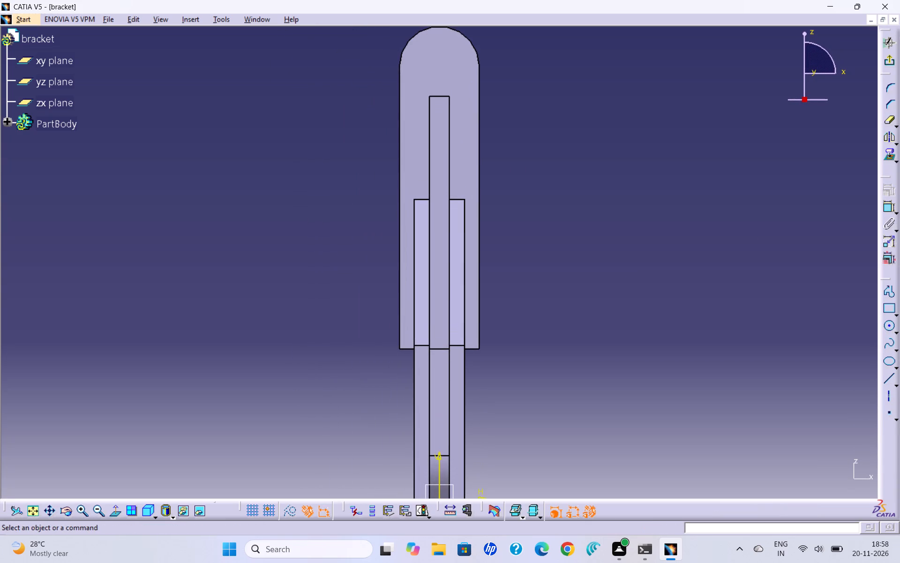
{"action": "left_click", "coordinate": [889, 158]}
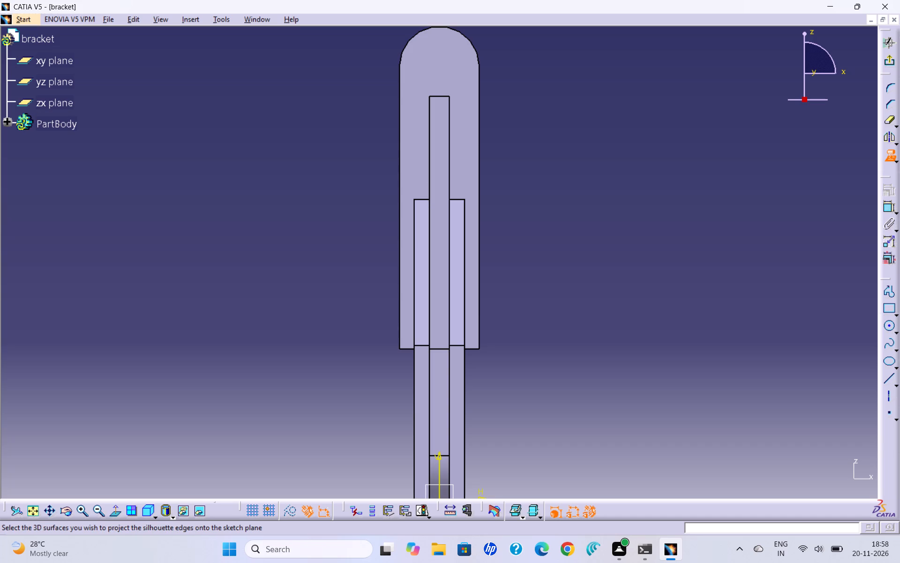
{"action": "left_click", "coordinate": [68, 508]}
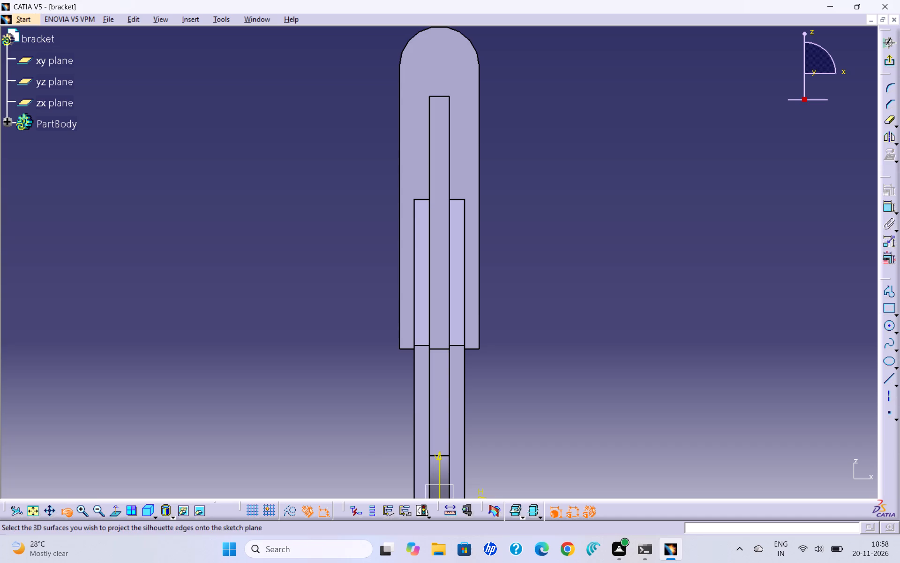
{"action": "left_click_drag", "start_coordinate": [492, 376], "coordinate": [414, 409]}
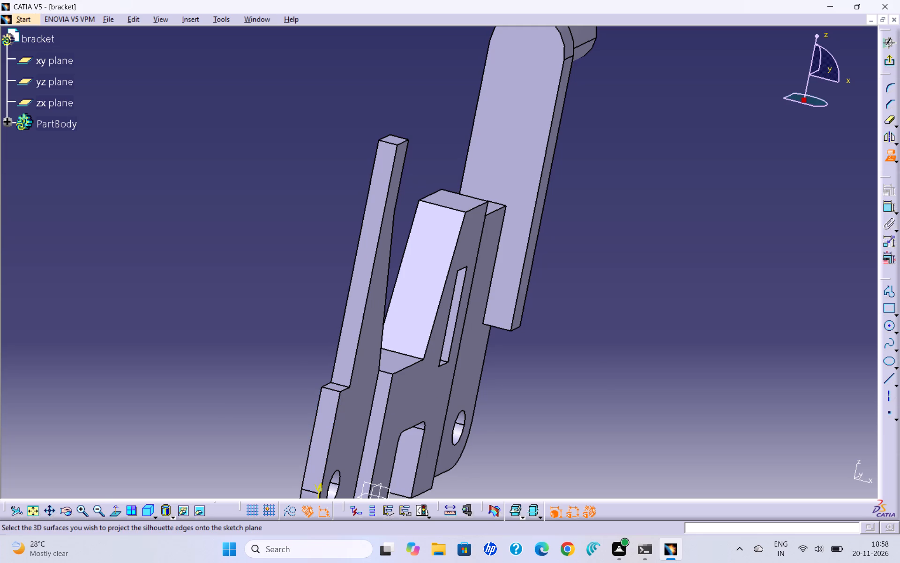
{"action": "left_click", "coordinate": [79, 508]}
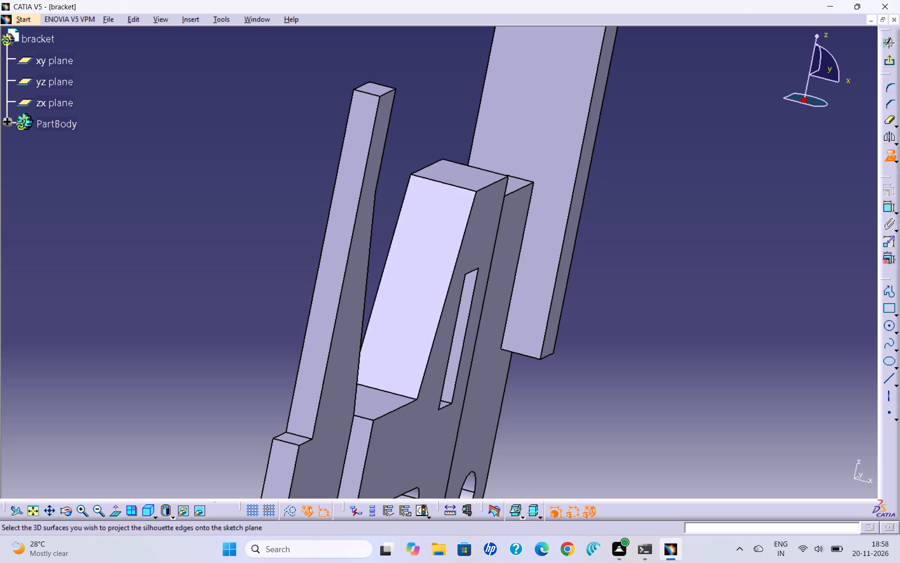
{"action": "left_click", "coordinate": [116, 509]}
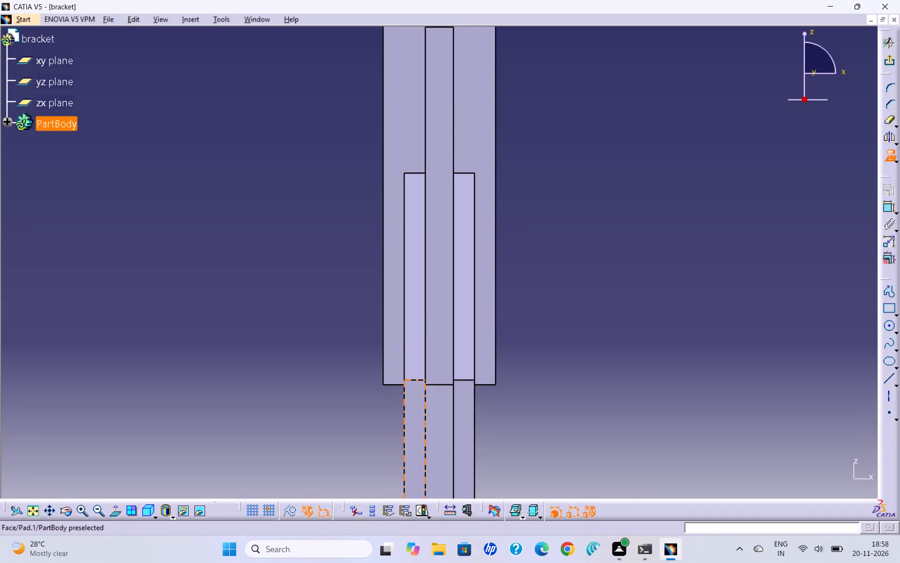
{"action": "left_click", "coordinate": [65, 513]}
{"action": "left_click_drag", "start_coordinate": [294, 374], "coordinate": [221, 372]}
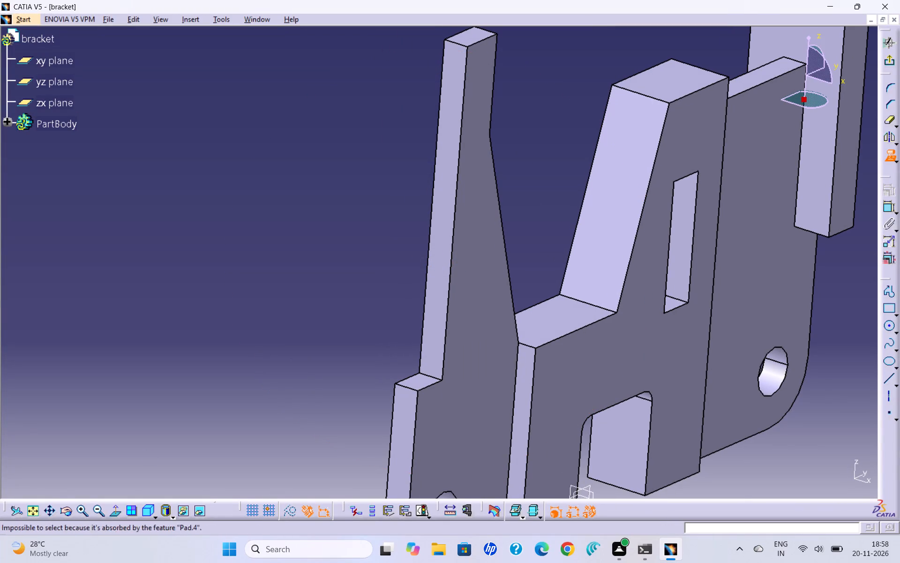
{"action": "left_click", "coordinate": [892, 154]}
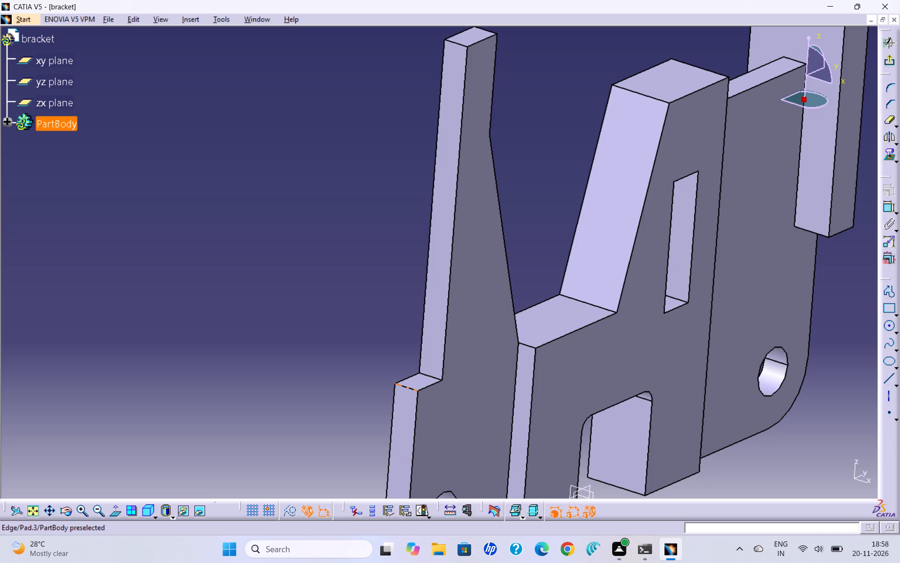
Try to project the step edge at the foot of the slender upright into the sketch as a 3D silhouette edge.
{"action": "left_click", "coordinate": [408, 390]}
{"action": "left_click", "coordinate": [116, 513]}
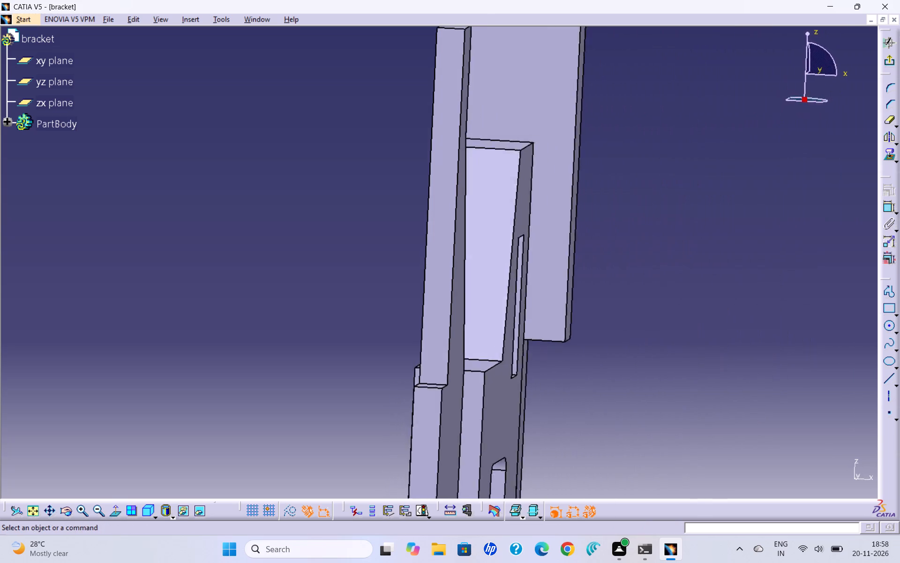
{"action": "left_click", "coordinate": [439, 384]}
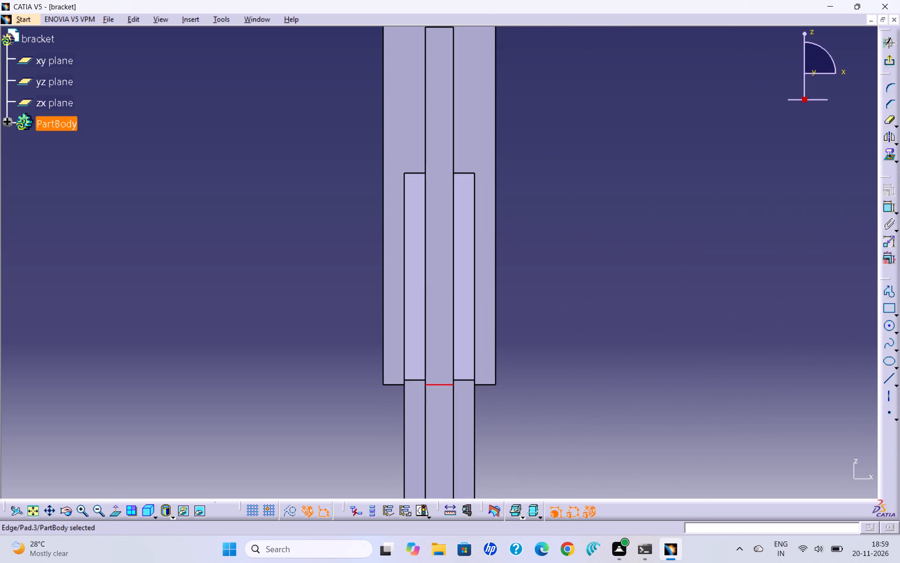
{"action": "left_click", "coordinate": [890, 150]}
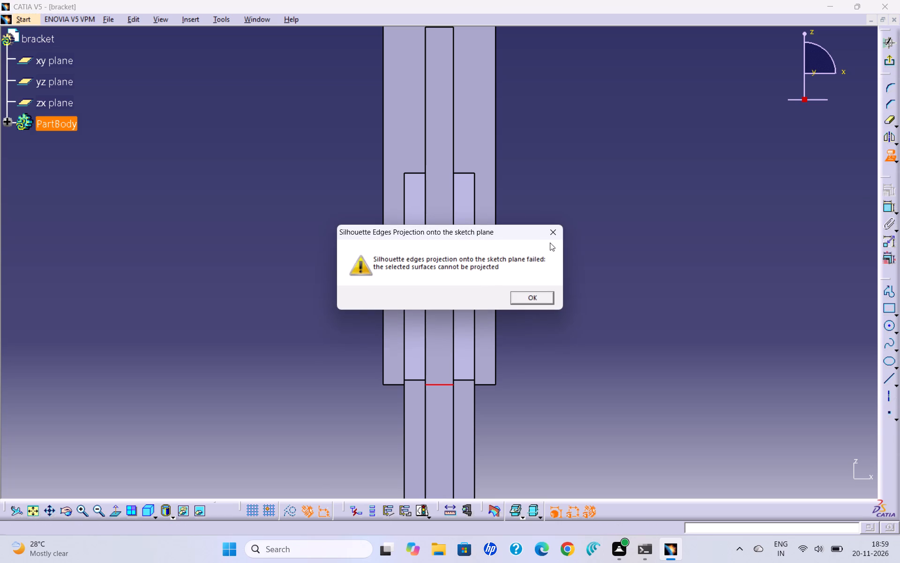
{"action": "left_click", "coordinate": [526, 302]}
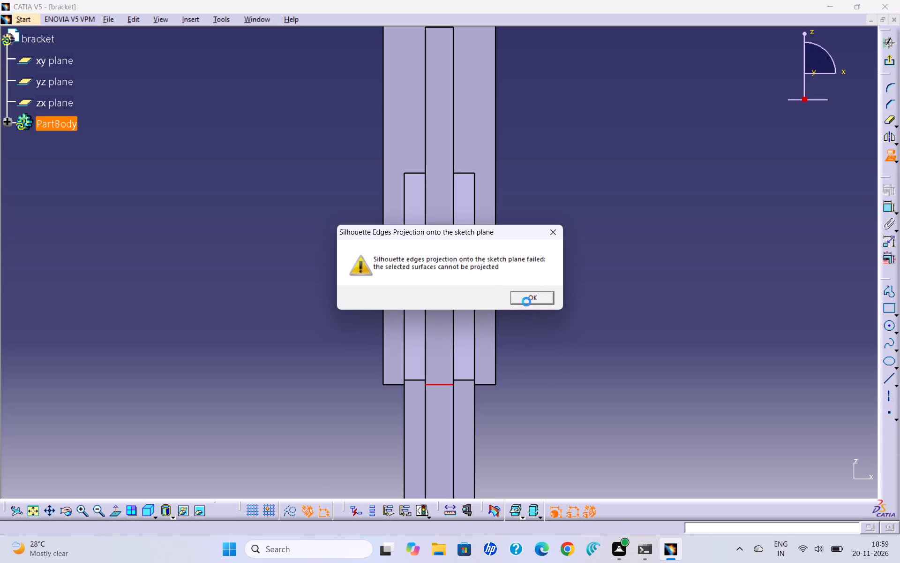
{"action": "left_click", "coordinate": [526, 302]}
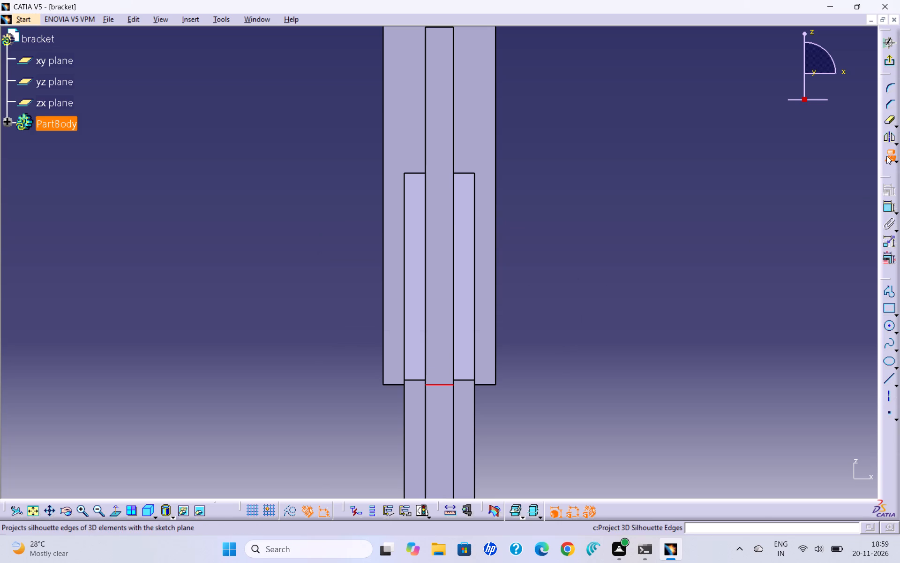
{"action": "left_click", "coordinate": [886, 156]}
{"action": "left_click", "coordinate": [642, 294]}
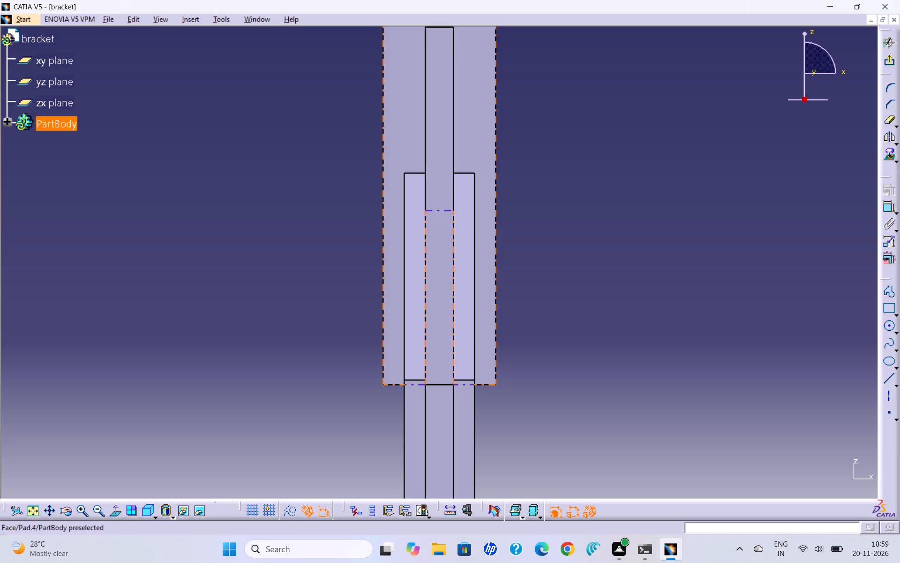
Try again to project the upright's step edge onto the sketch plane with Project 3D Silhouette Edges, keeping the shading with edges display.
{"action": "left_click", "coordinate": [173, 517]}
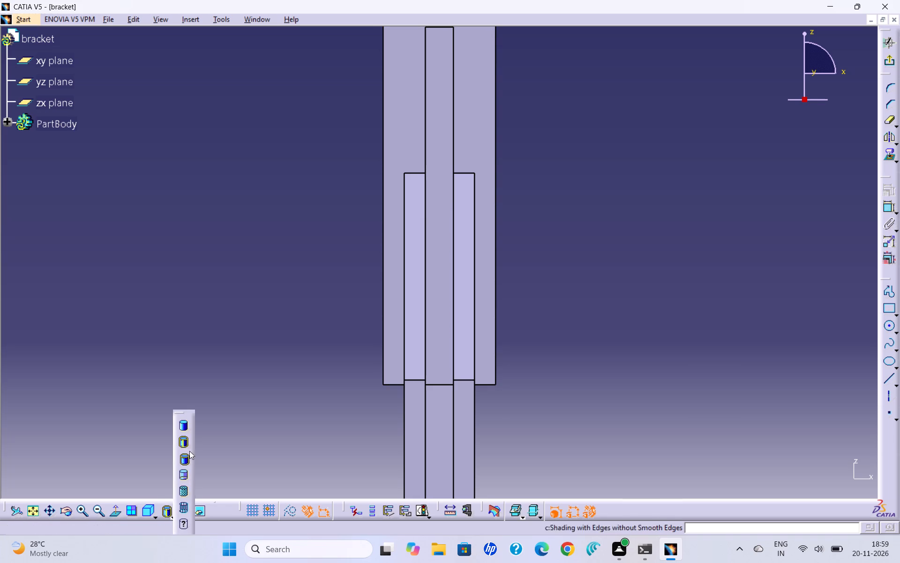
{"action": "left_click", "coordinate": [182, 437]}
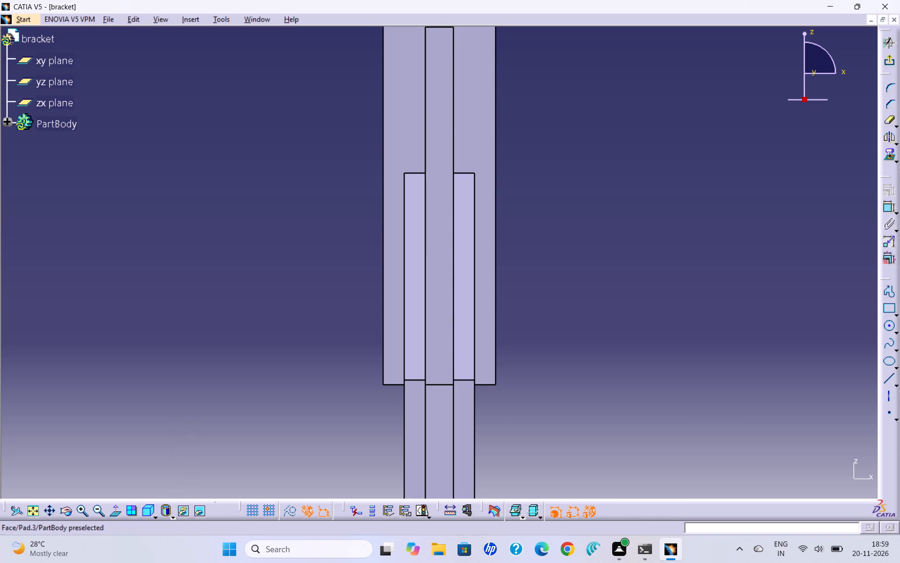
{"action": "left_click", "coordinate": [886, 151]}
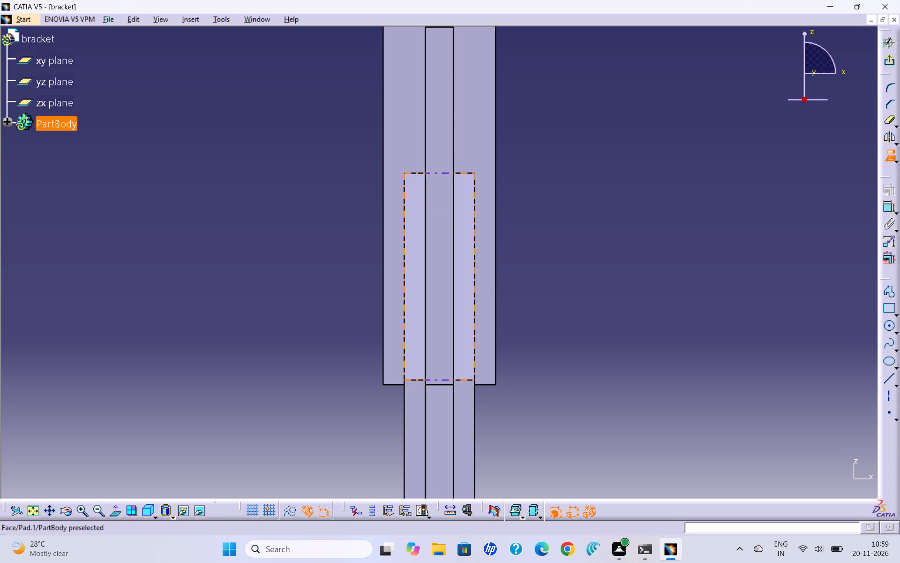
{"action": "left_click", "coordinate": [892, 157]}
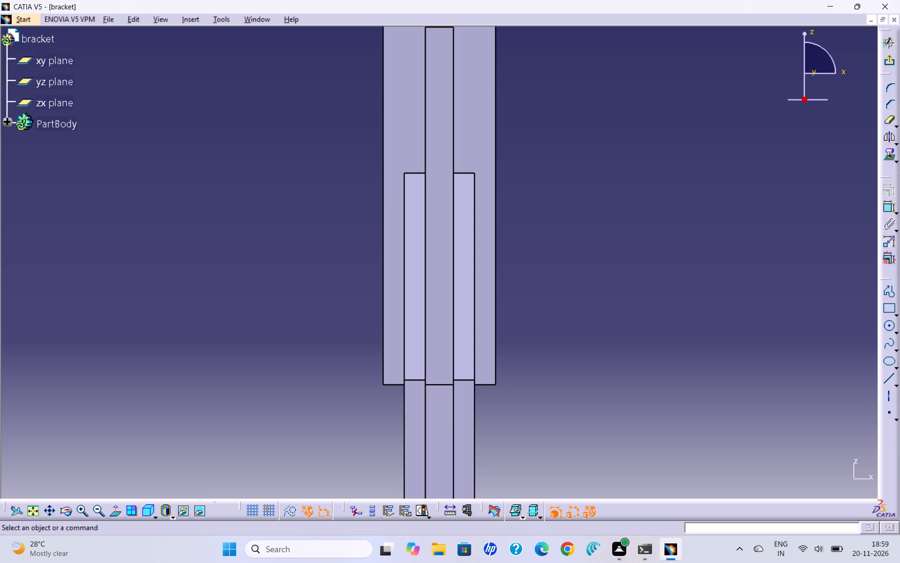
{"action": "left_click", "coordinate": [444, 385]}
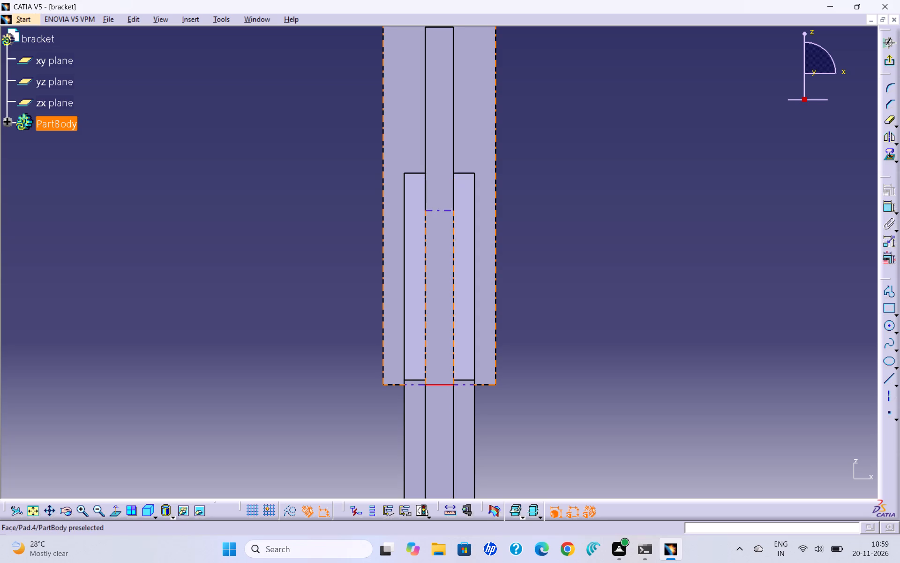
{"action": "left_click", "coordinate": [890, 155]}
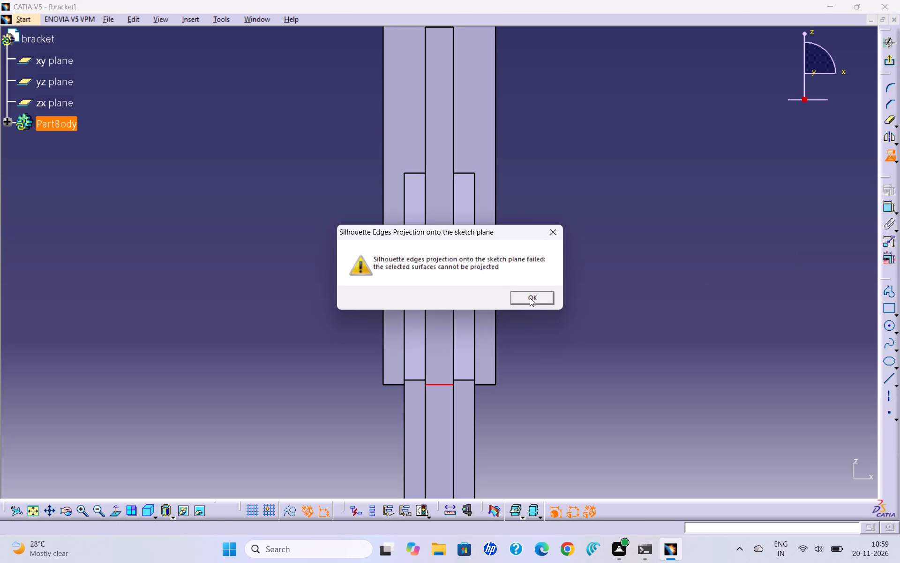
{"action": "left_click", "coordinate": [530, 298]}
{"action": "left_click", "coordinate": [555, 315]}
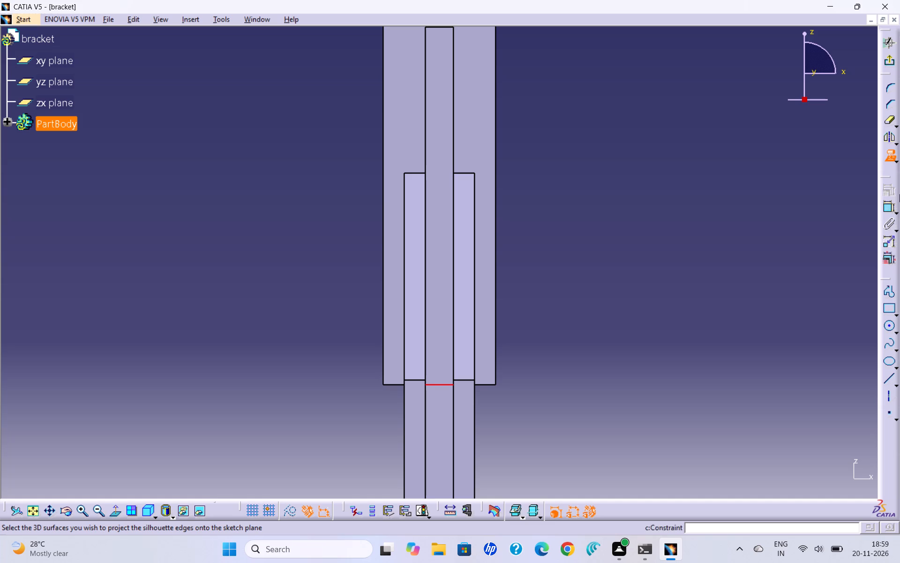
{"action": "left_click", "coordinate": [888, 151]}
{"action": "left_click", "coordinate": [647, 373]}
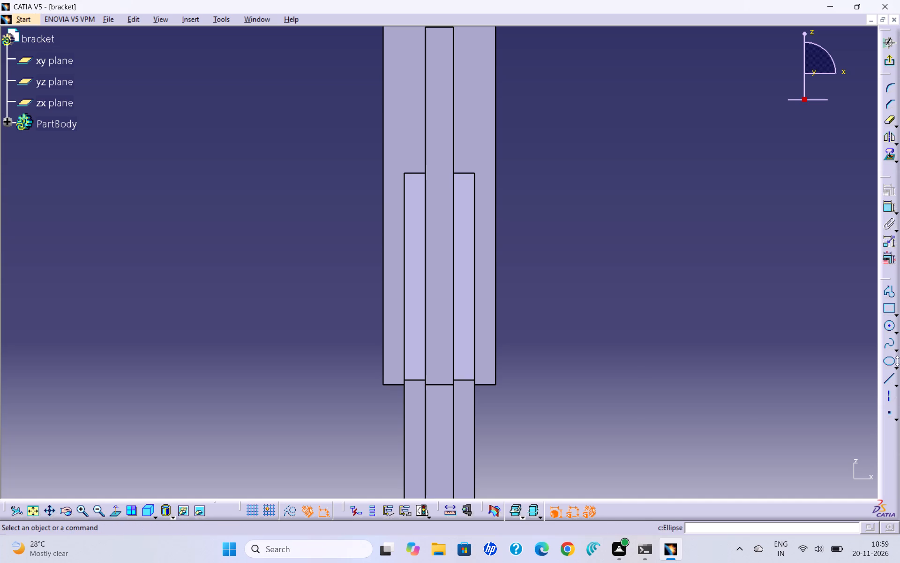
Sketch a closed arch-topped profile about 36 mm wide, with straight sides about 91 mm high and a tangent top arc, based on the upright's step edge.
{"action": "left_click", "coordinate": [888, 289]}
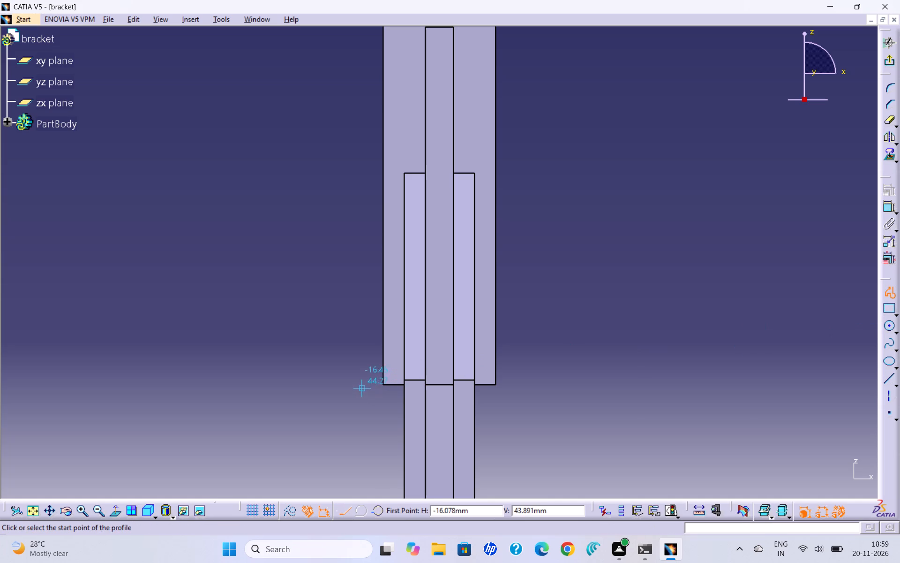
{"action": "left_click", "coordinate": [451, 384]}
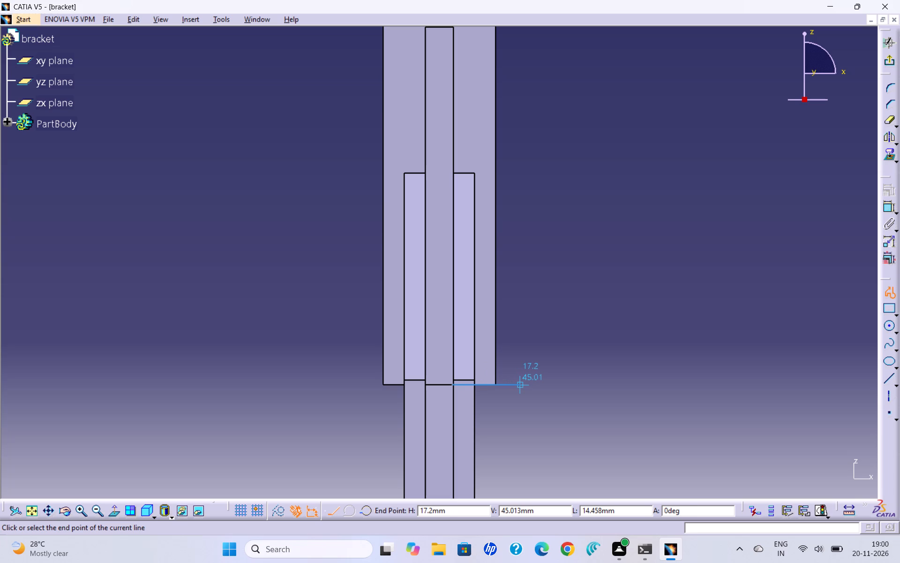
{"action": "left_click", "coordinate": [517, 383]}
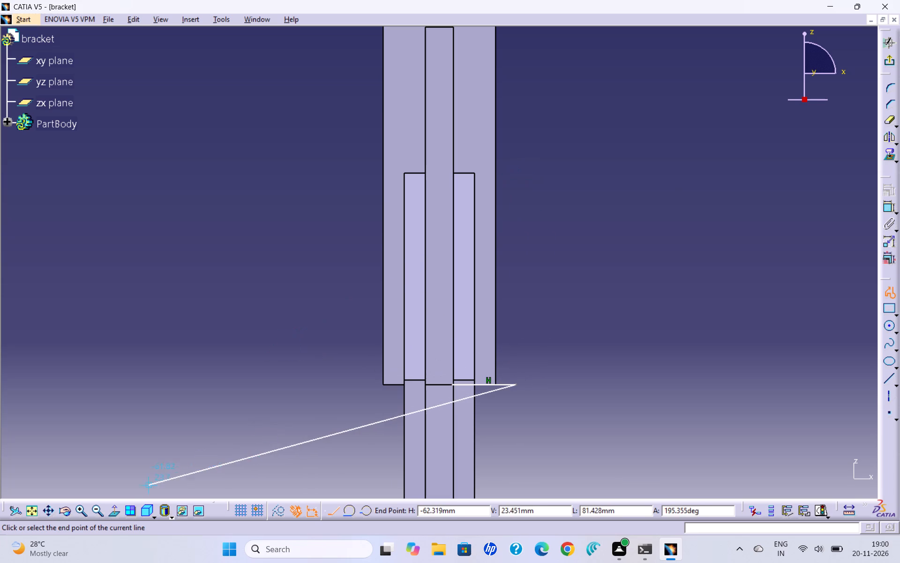
{"action": "left_click", "coordinate": [97, 509]}
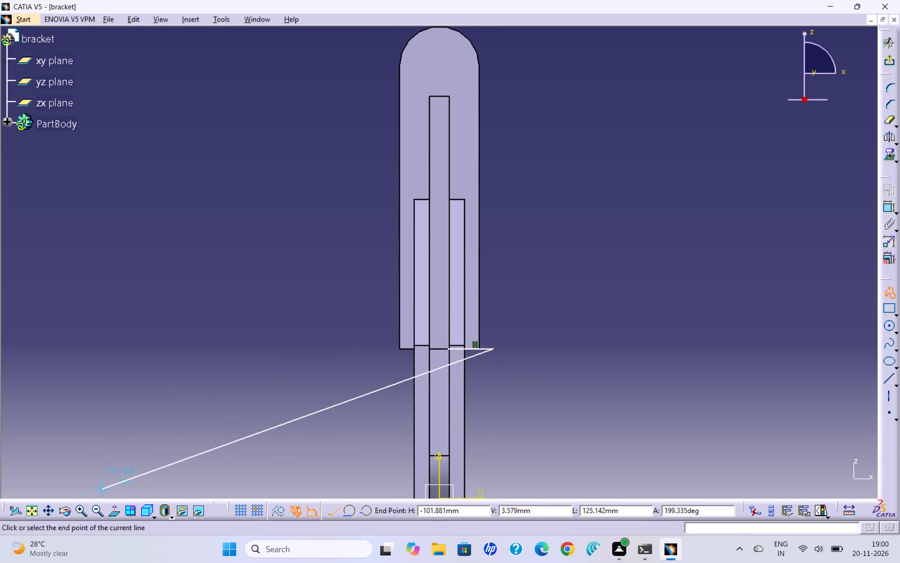
{"action": "left_click", "coordinate": [95, 508]}
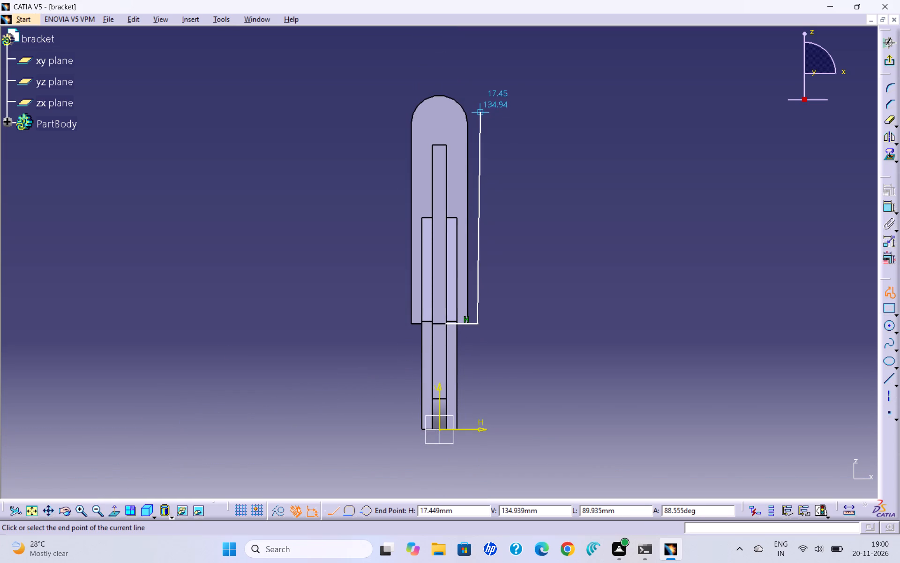
{"action": "left_click", "coordinate": [479, 109]}
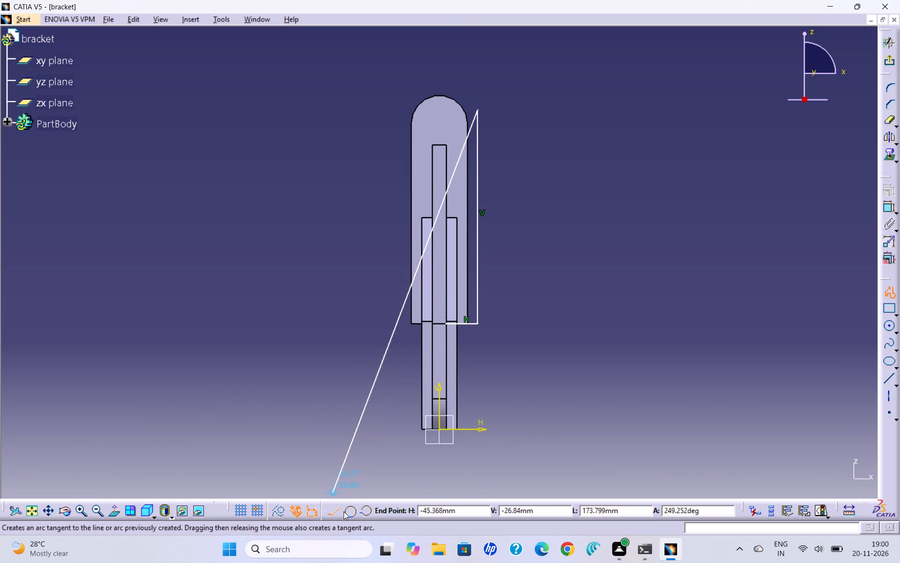
{"action": "left_click", "coordinate": [345, 508]}
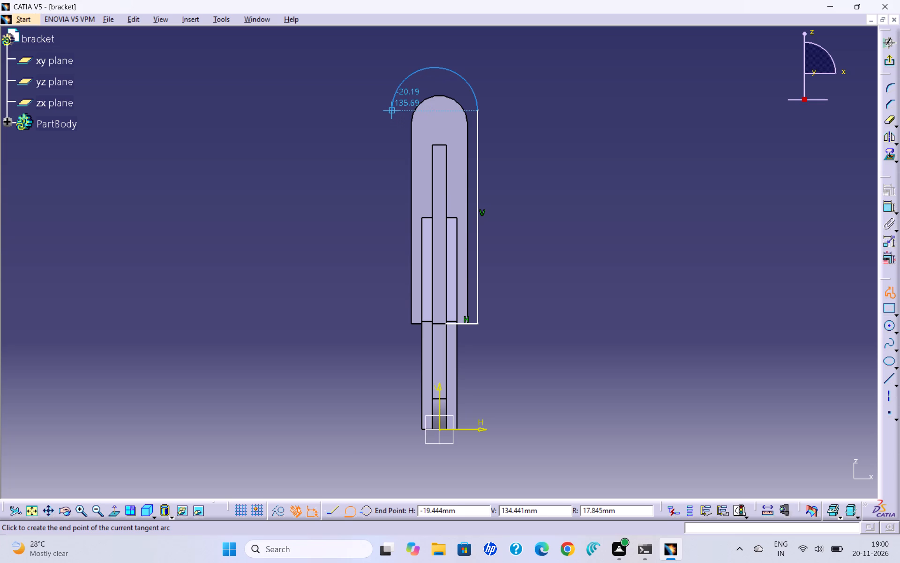
{"action": "left_click", "coordinate": [391, 110]}
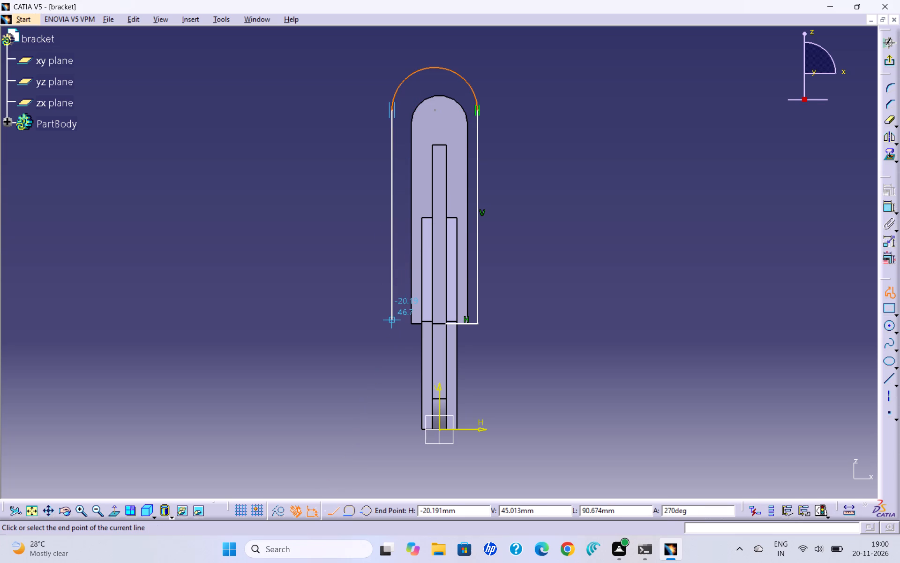
{"action": "left_click", "coordinate": [392, 323]}
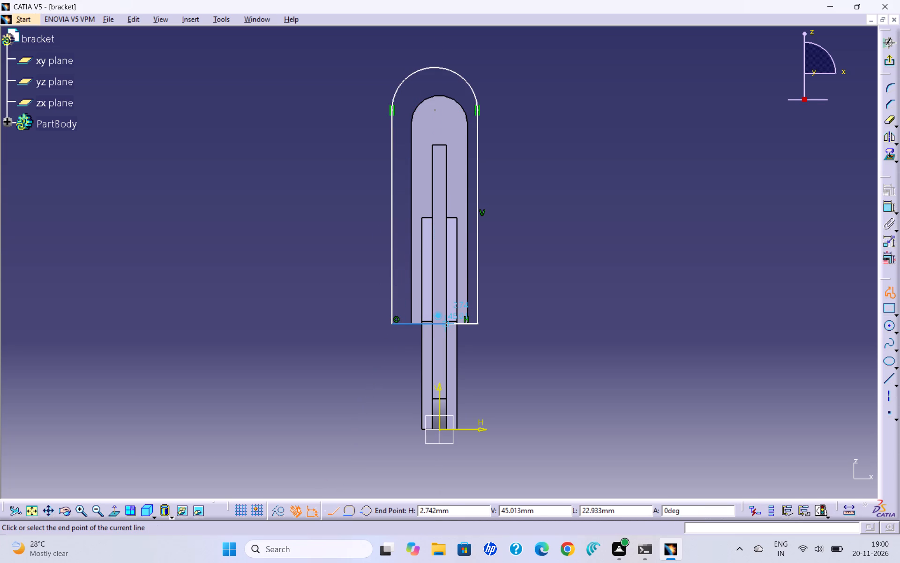
{"action": "left_click", "coordinate": [446, 325]}
{"action": "left_click", "coordinate": [587, 329]}
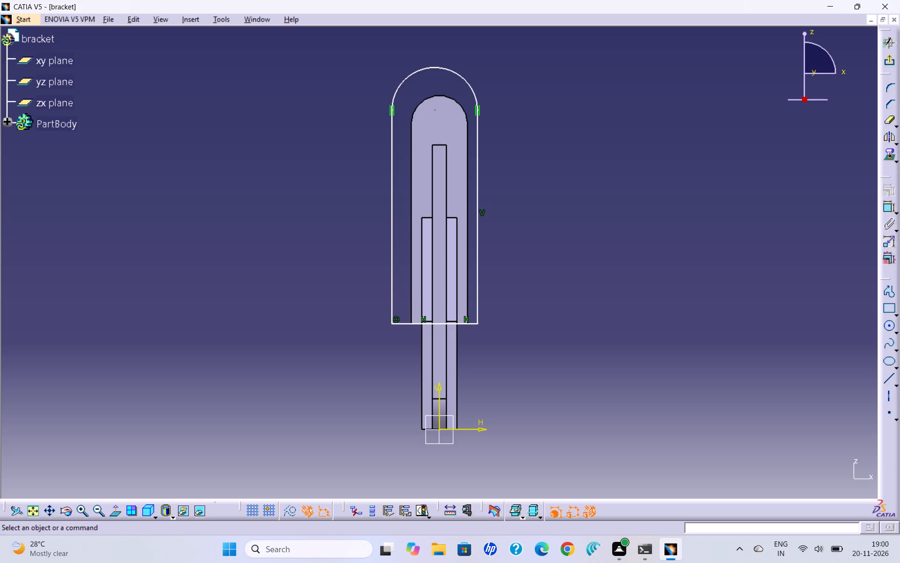
Constrain the profile's two vertical sides to be symmetric about the sketch's vertical axis.
{"action": "left_click", "coordinate": [392, 221], "text": "ctrl"}
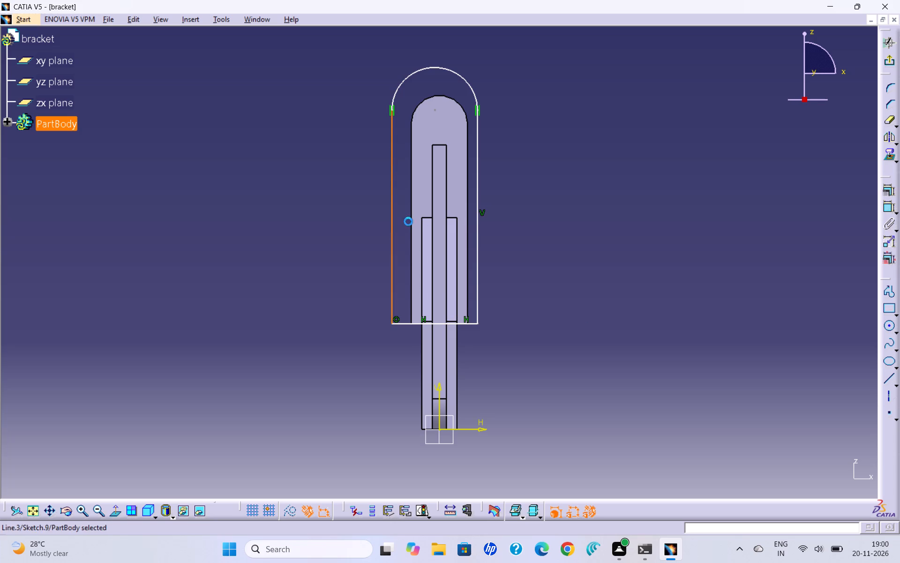
{"action": "left_click", "coordinate": [479, 216], "text": "ctrl"}
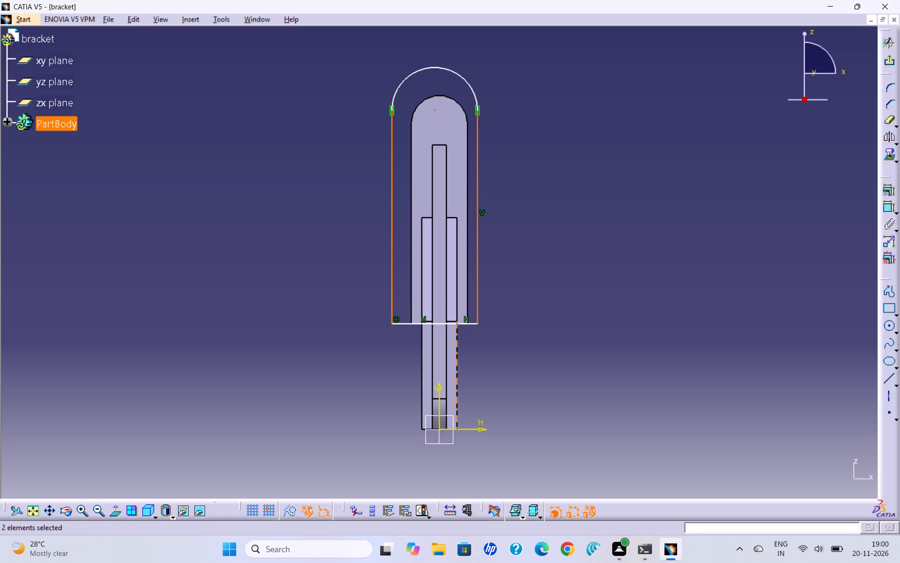
{"action": "left_click", "coordinate": [438, 399], "text": "ctrl"}
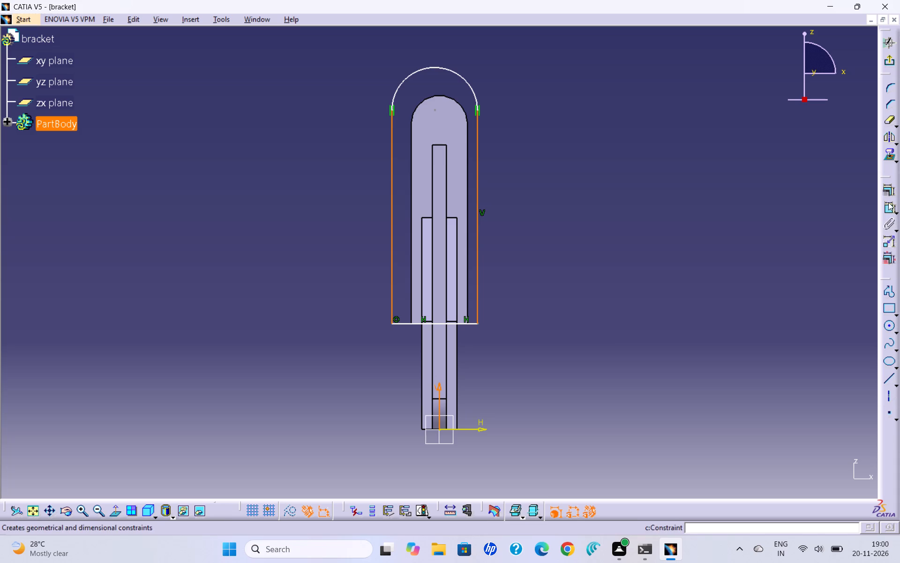
{"action": "left_click", "coordinate": [888, 195]}
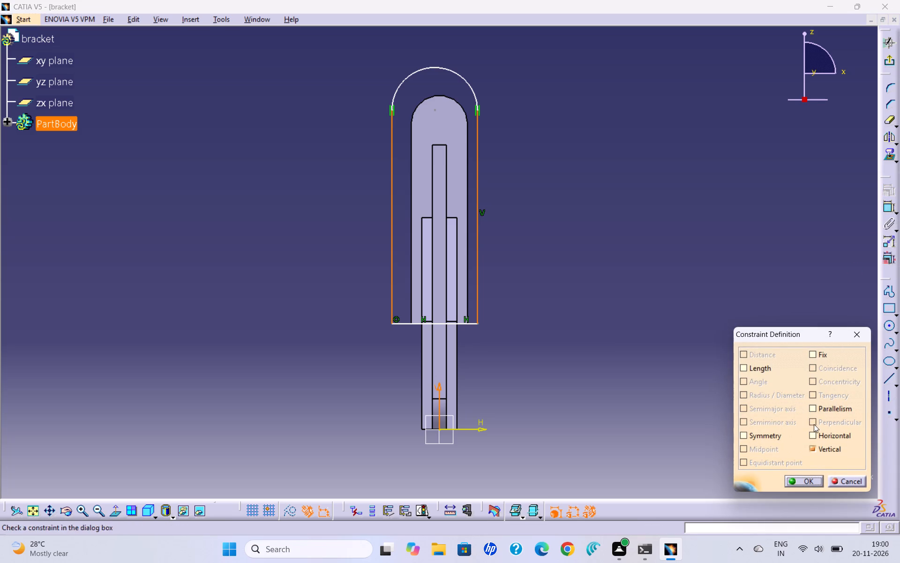
{"action": "left_click", "coordinate": [765, 434]}
{"action": "left_click", "coordinate": [793, 479]}
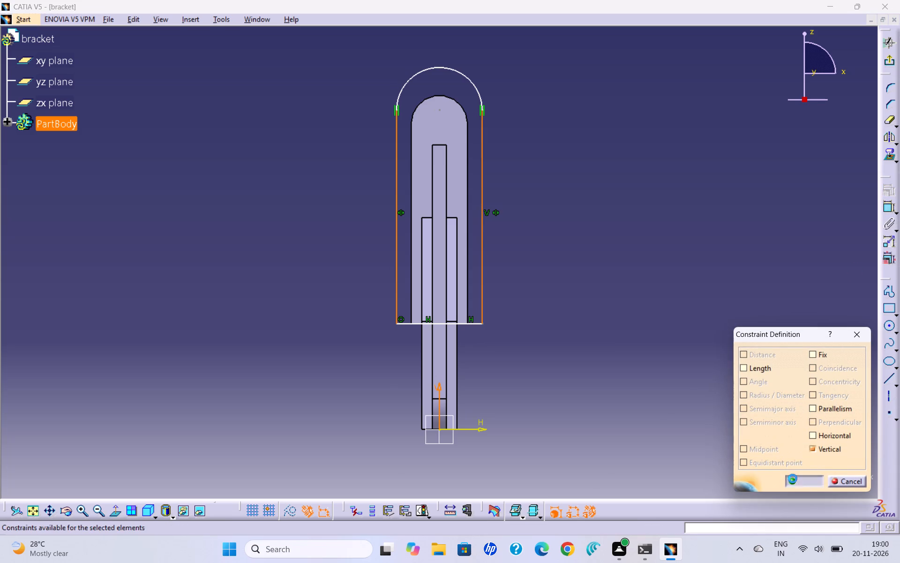
Dimension the profile's top arc and set its radius to 12 mm.
{"action": "left_click", "coordinate": [886, 206]}
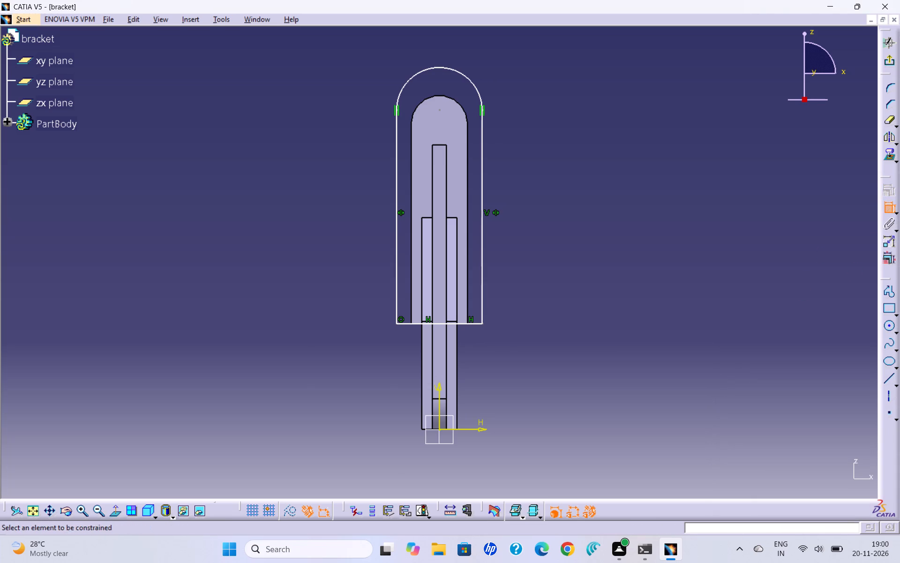
{"action": "left_click", "coordinate": [471, 80]}
{"action": "left_click", "coordinate": [485, 63]}
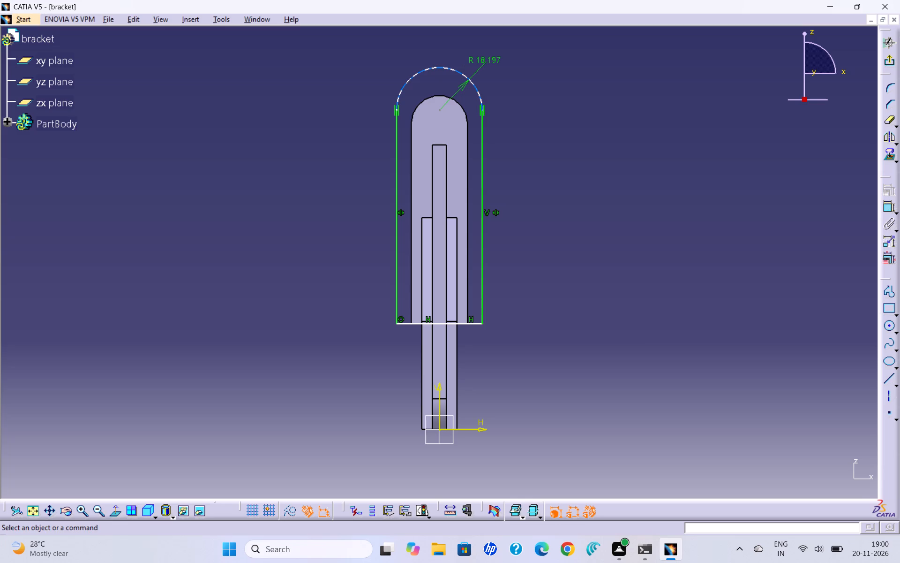
{"action": "double_click", "coordinate": [491, 61]}
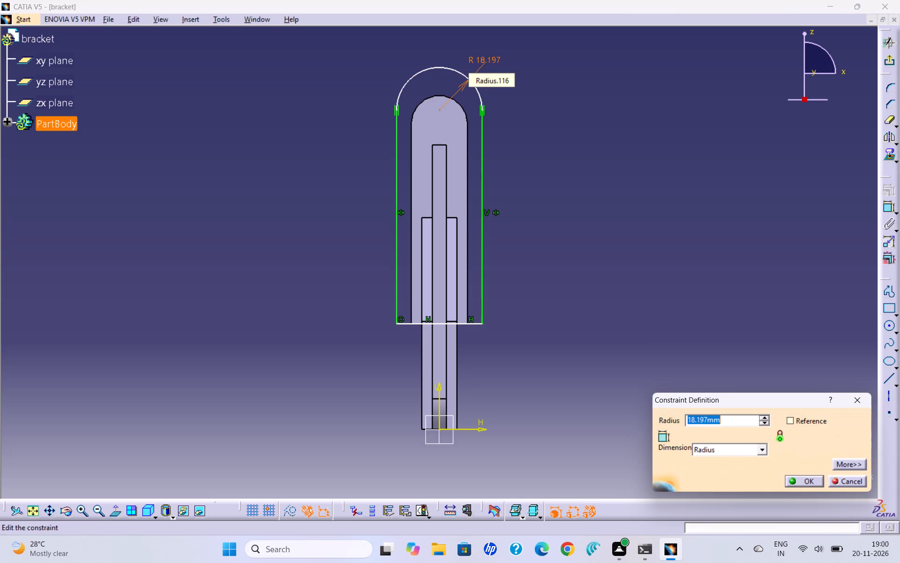
{"action": "type", "text": "12"}
{"action": "key", "text": "Return"}
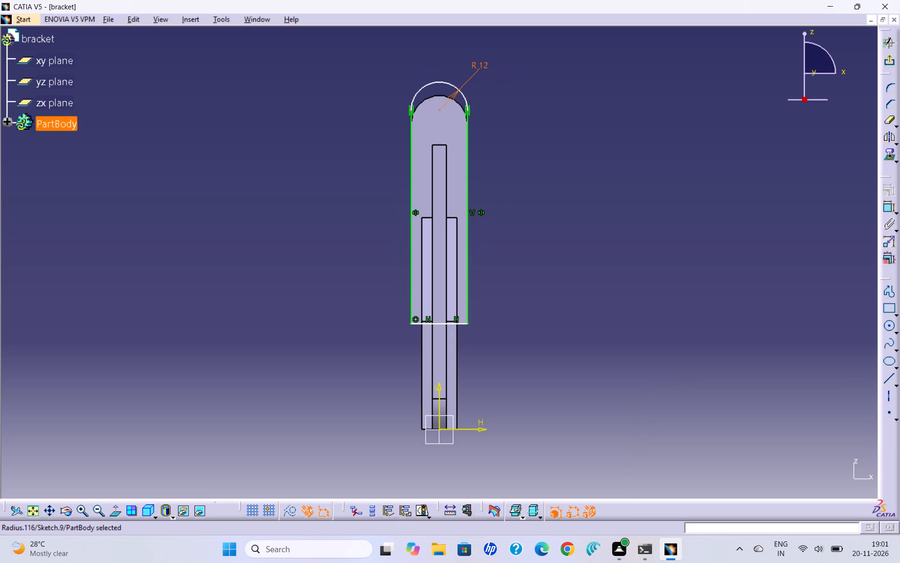
Dimension the arc centre's height above the sketch's horizontal axis and set it to 130 mm.
{"action": "left_click", "coordinate": [890, 209]}
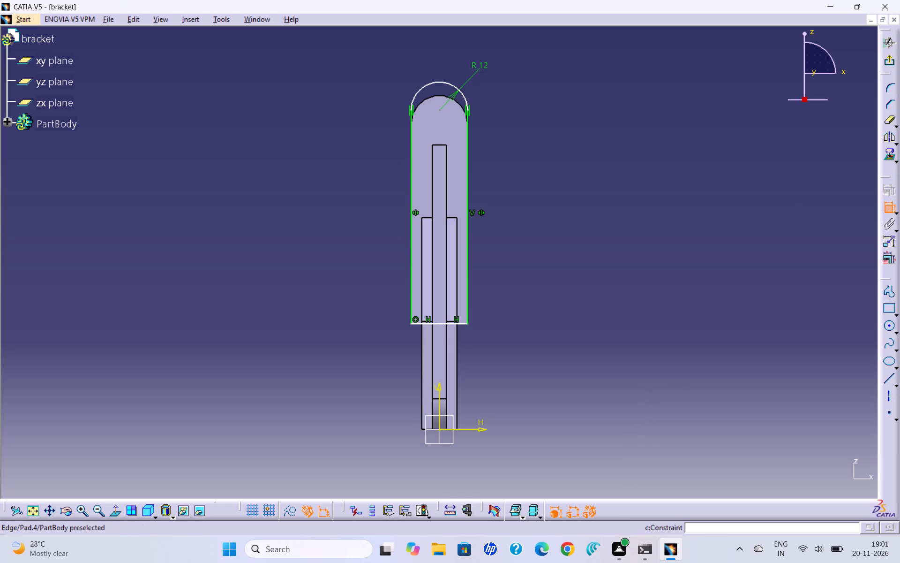
{"action": "left_click", "coordinate": [442, 112]}
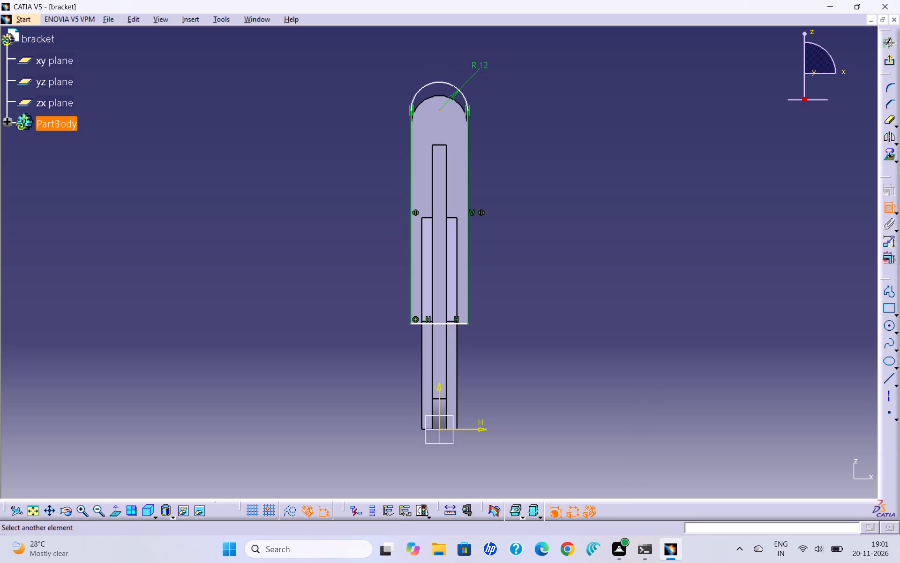
{"action": "left_click", "coordinate": [473, 431]}
{"action": "left_click", "coordinate": [545, 363]}
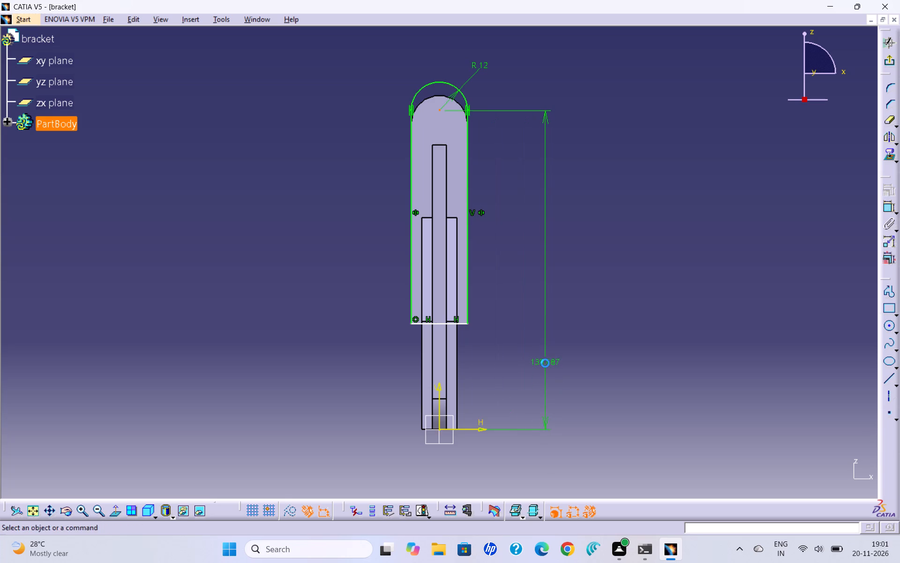
{"action": "double_click", "coordinate": [555, 361]}
{"action": "type", "text": "130"}
{"action": "key", "text": "Return"}
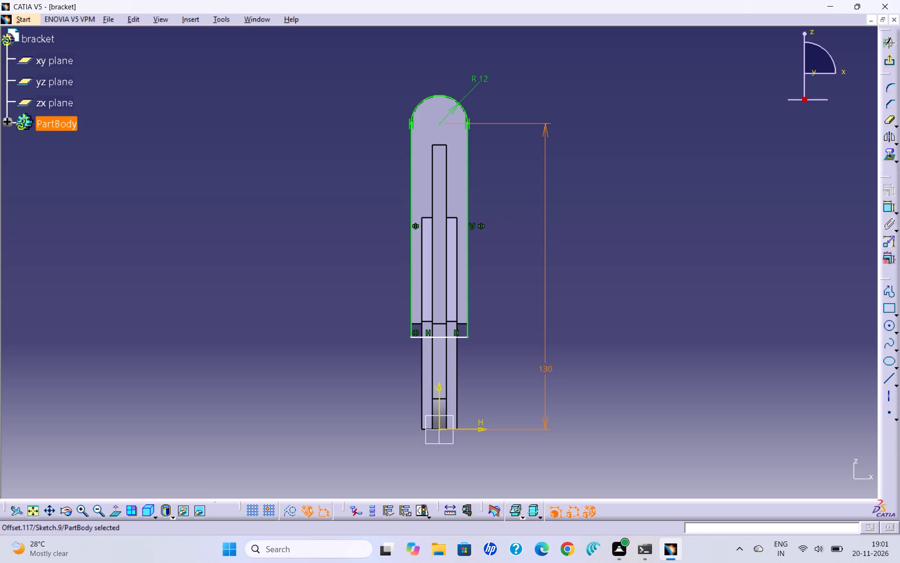
Dimension the distance from the profile's bottom line to the sketch's horizontal axis and set it to 45 mm.
{"action": "left_click", "coordinate": [889, 206]}
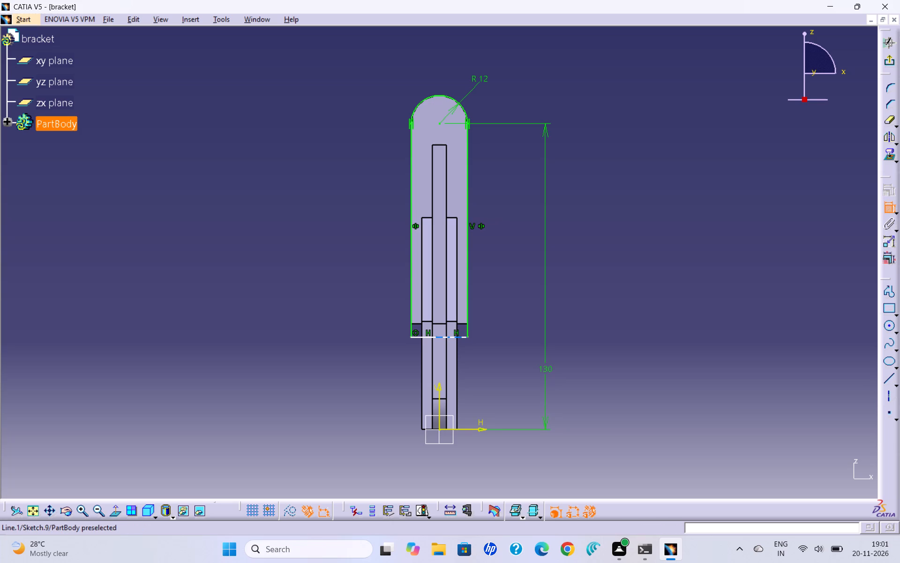
{"action": "left_click", "coordinate": [437, 336]}
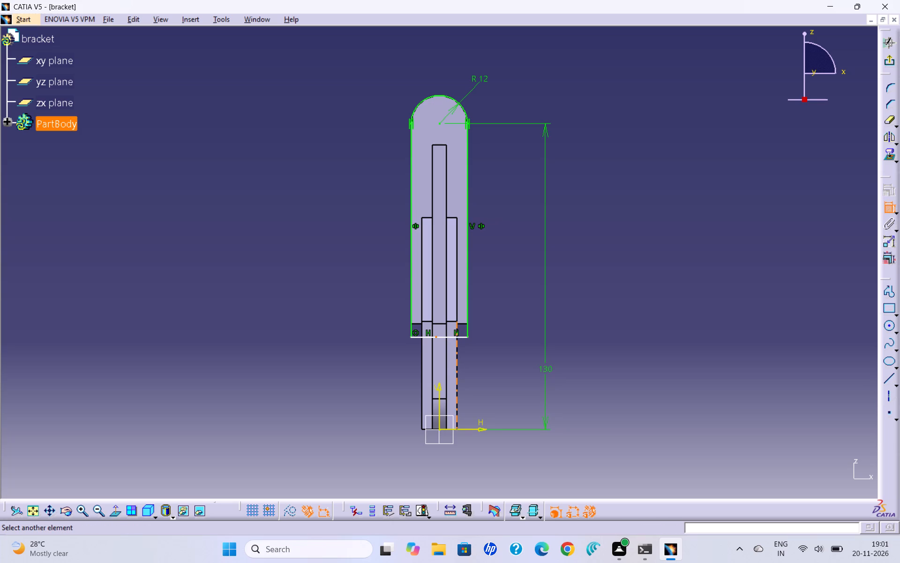
{"action": "left_click", "coordinate": [536, 335]}
{"action": "left_click", "coordinate": [892, 205]}
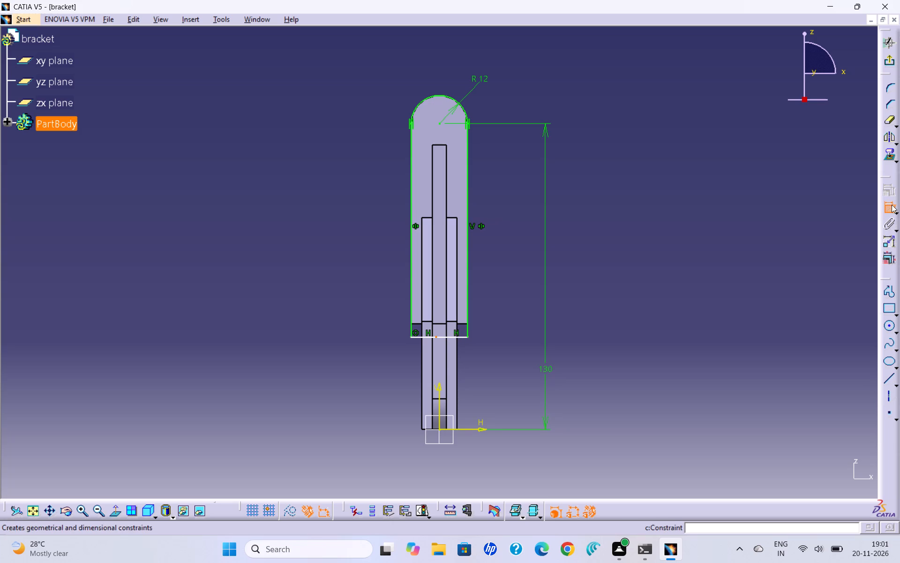
{"action": "left_click", "coordinate": [892, 209]}
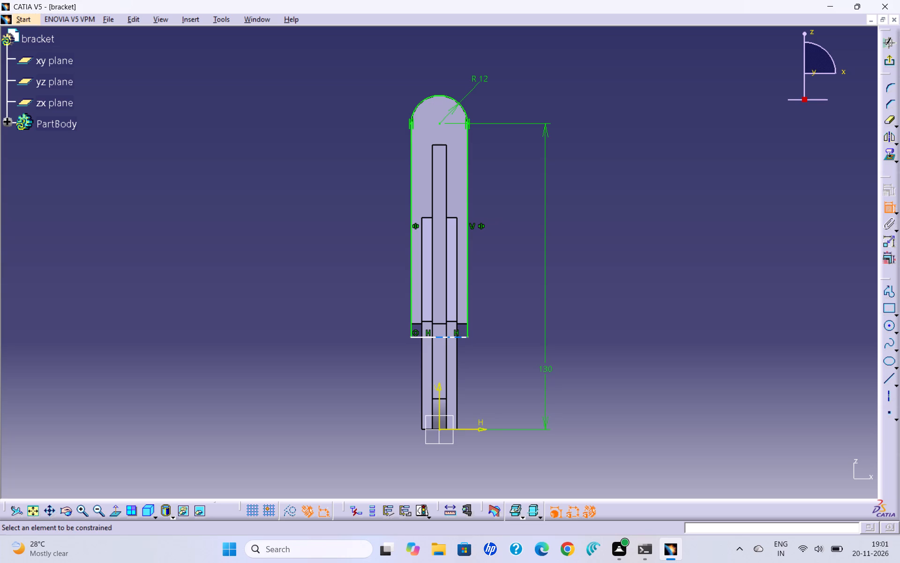
{"action": "left_click", "coordinate": [442, 338]}
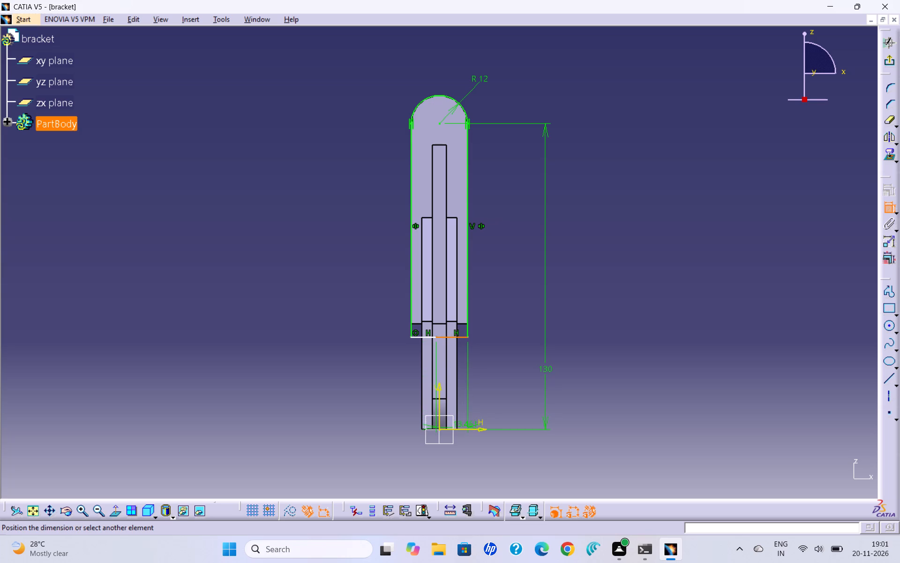
{"action": "left_click", "coordinate": [468, 428]}
{"action": "left_click", "coordinate": [498, 388]}
{"action": "double_click", "coordinate": [504, 388]}
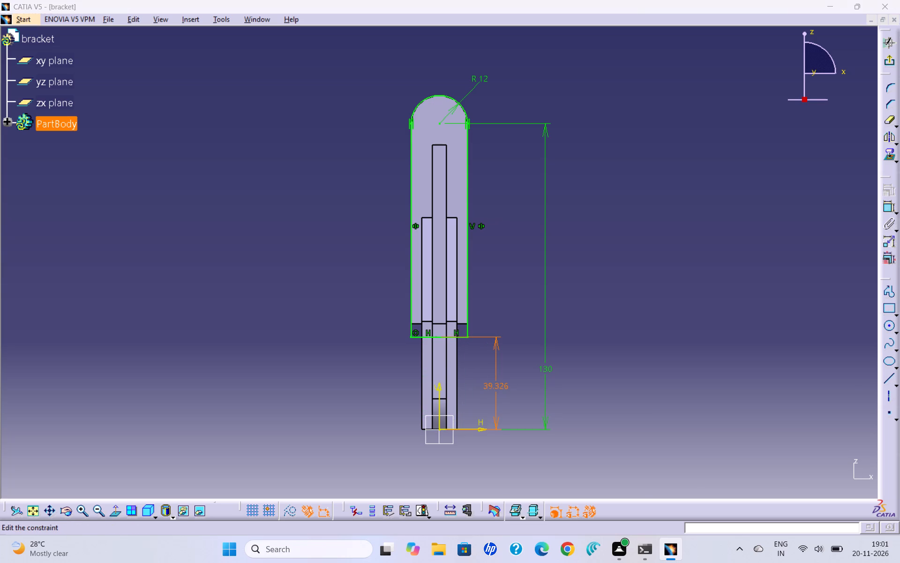
{"action": "type", "text": "45"}
{"action": "key", "text": "Return"}
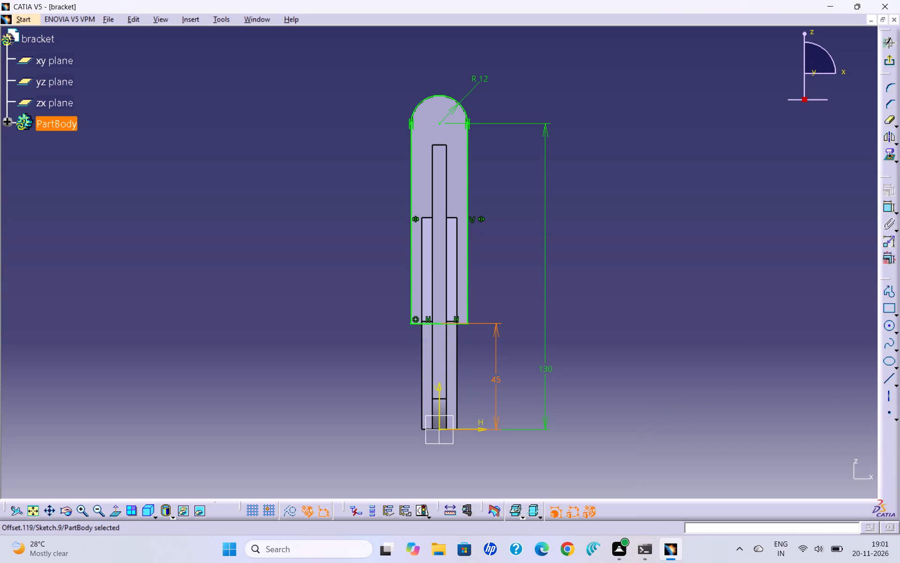
{"action": "left_click", "coordinate": [667, 327]}
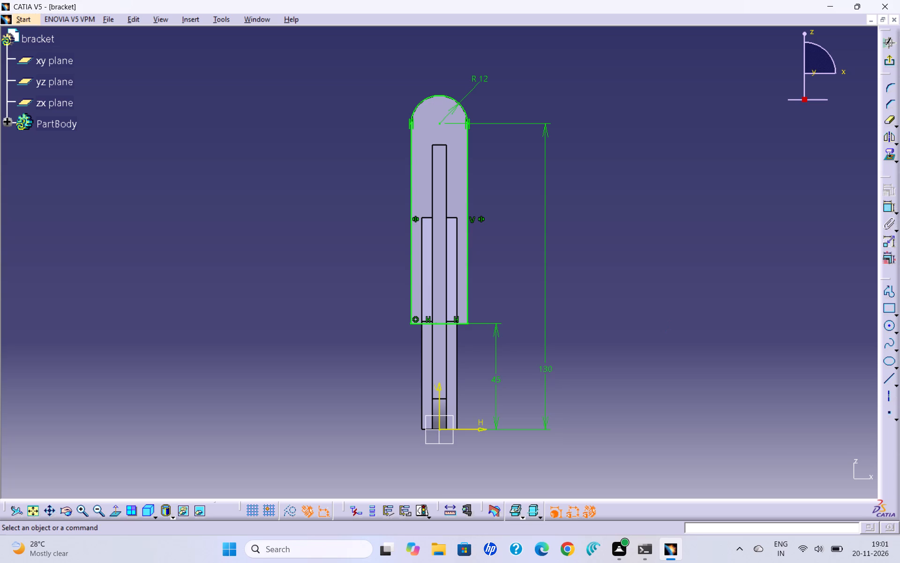
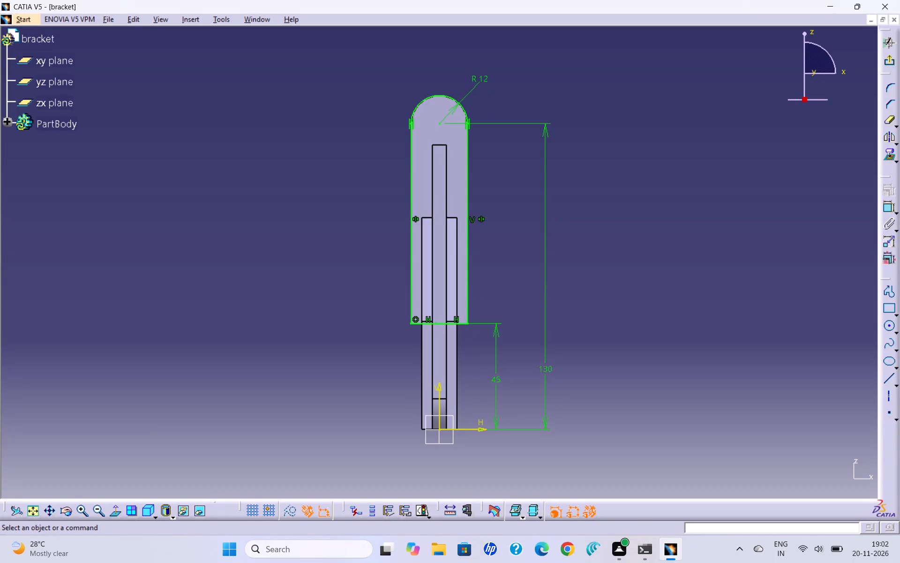
Leave the sketch and pad the arch-topped profile 9 mm onto the slender upright.
{"action": "left_click", "coordinate": [887, 65]}
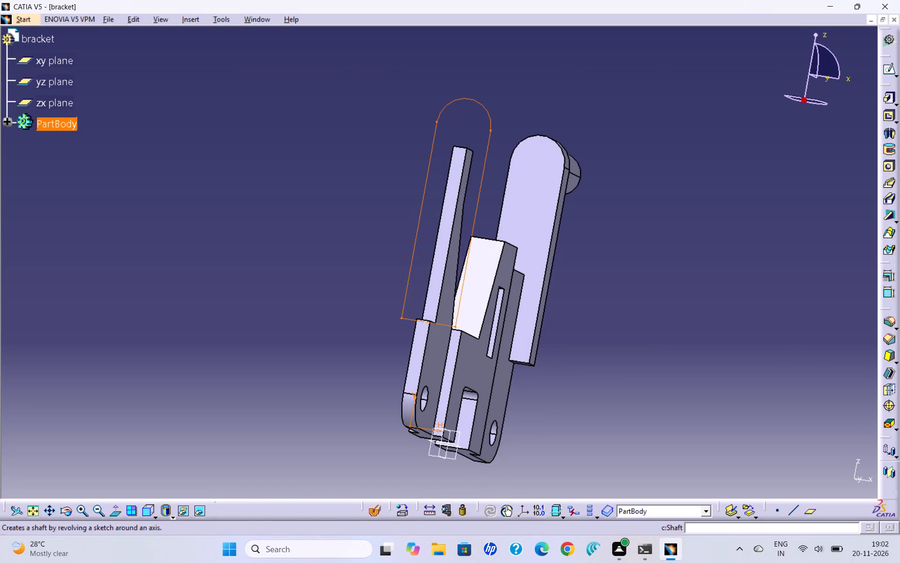
{"action": "middle_click_drag", "start_coordinate": [617, 186], "coordinate": [605, 211]}
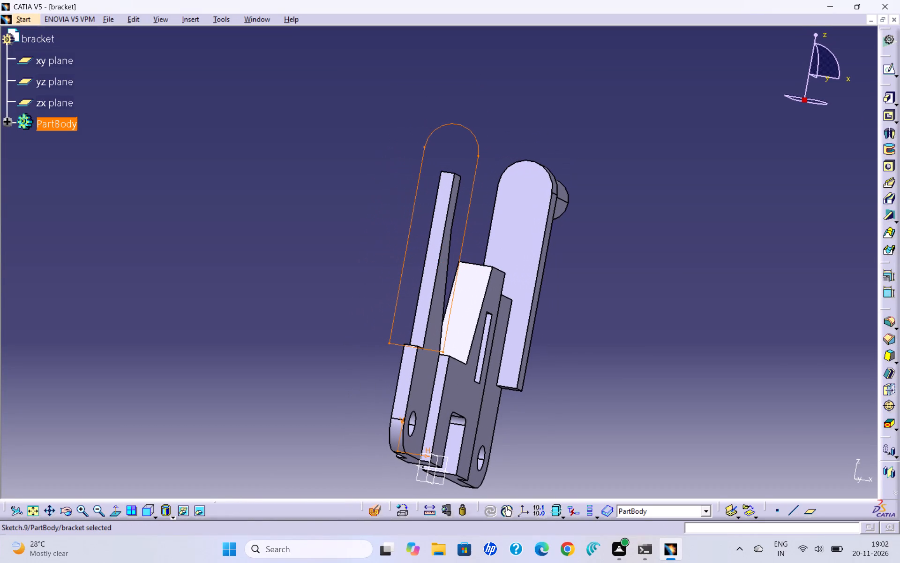
{"action": "left_click", "coordinate": [892, 98]}
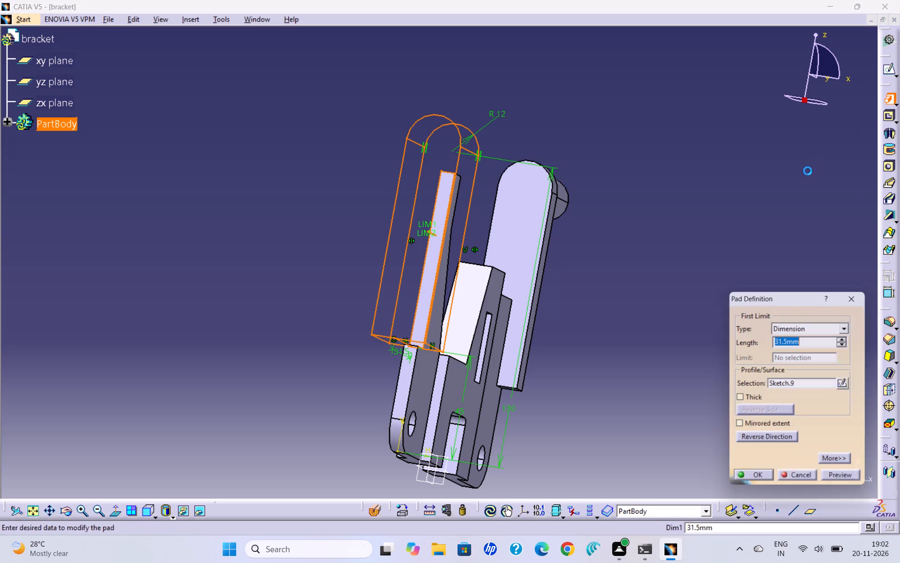
{"action": "key", "text": "9"}
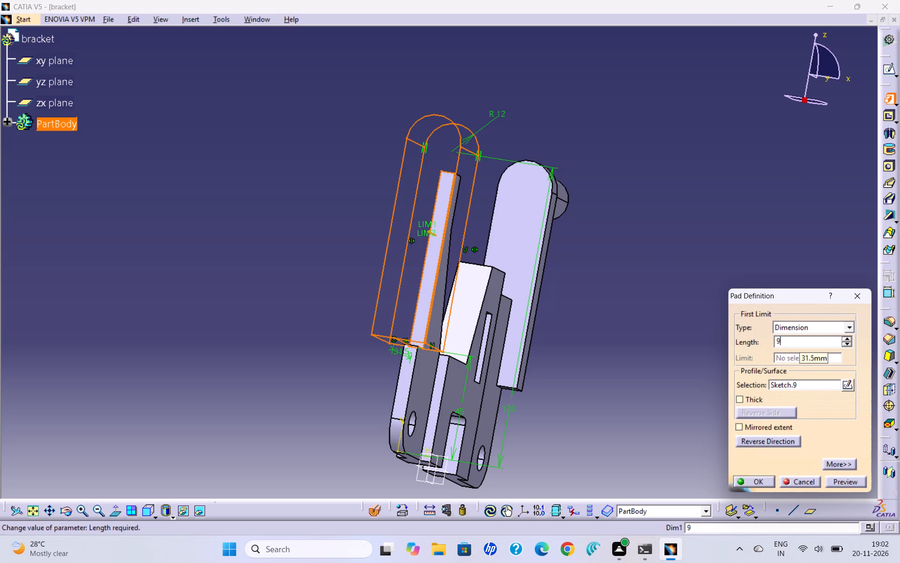
{"action": "left_click", "coordinate": [851, 484]}
{"action": "left_click", "coordinate": [751, 483]}
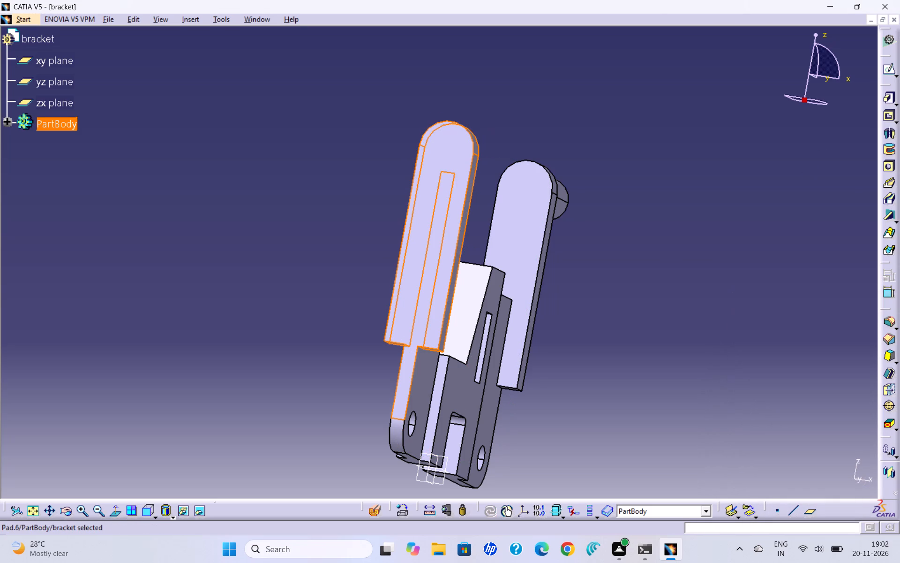
{"action": "left_click", "coordinate": [674, 413]}
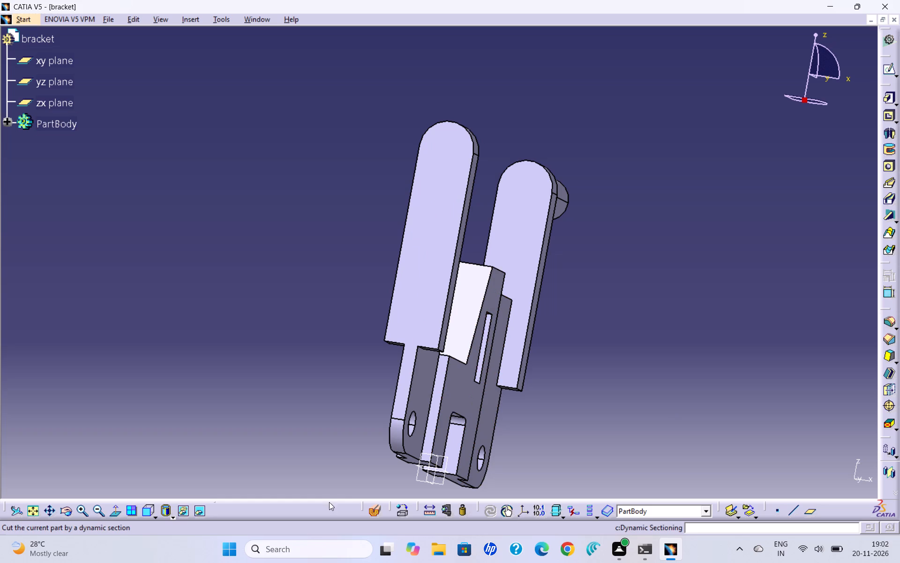
Sketch a circle on the outer face of the new arch-topped plate, concentric with its rounded top.
{"action": "left_click", "coordinate": [65, 510]}
{"action": "left_click_drag", "start_coordinate": [286, 354], "coordinate": [538, 346]}
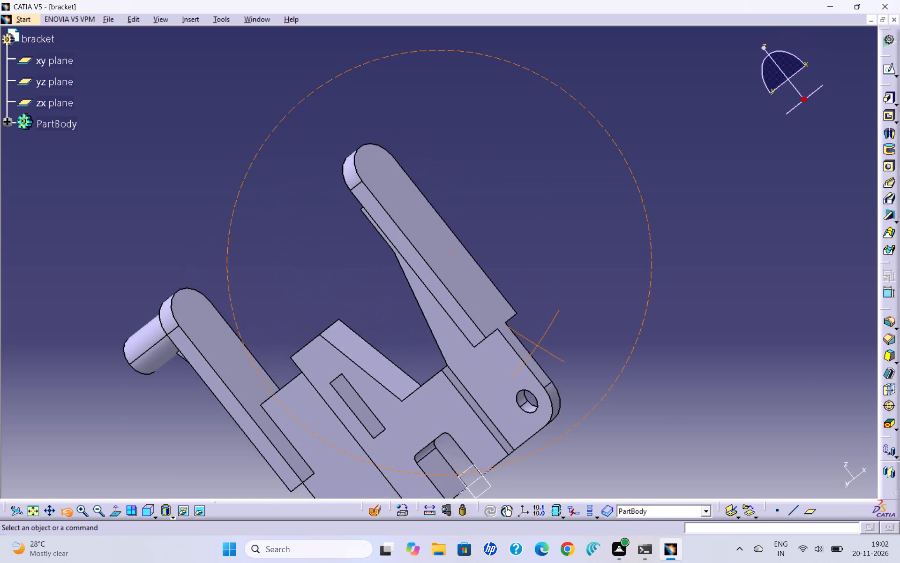
{"action": "left_click_drag", "start_coordinate": [538, 346], "coordinate": [333, 418]}
{"action": "left_click", "coordinate": [426, 253]}
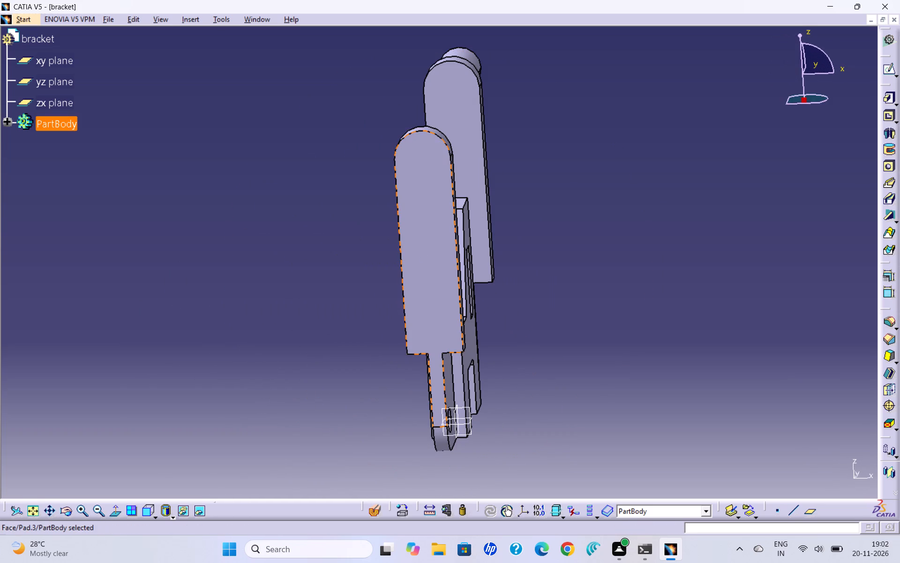
{"action": "left_click", "coordinate": [889, 68]}
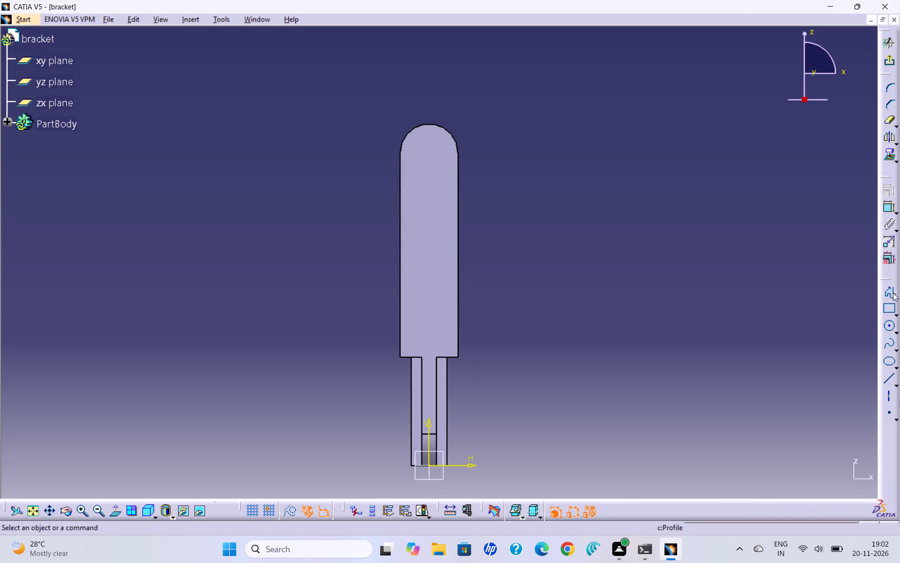
{"action": "left_click", "coordinate": [891, 328]}
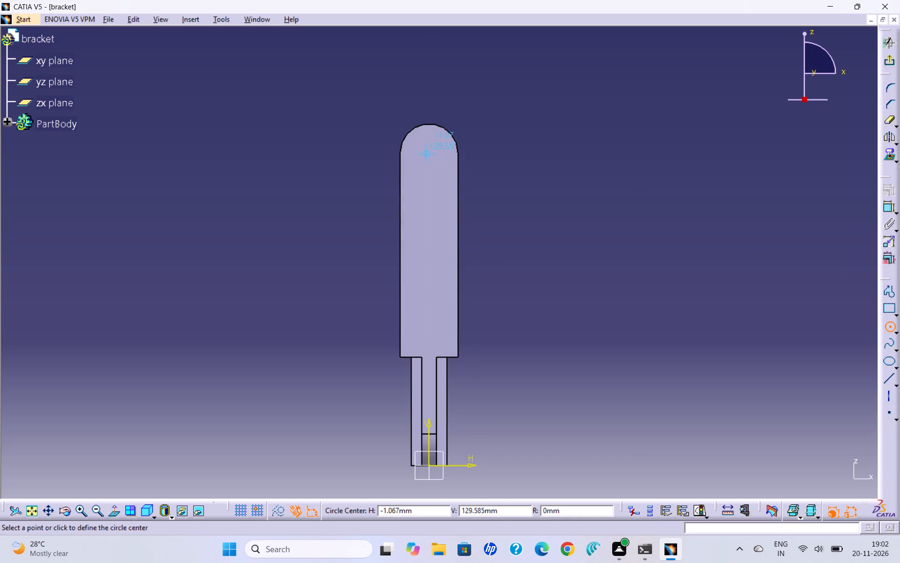
{"action": "left_click", "coordinate": [430, 155]}
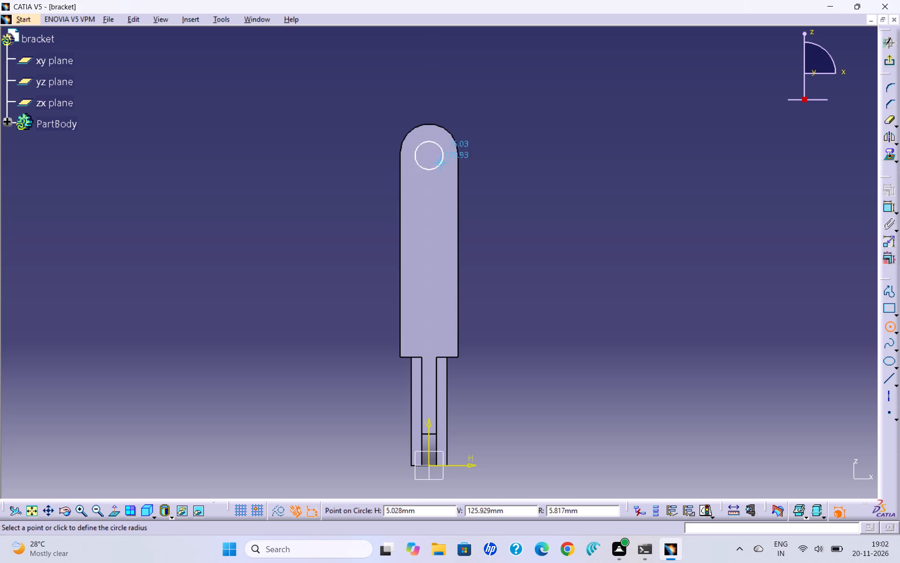
{"action": "left_click", "coordinate": [453, 171]}
{"action": "left_click", "coordinate": [547, 175]}
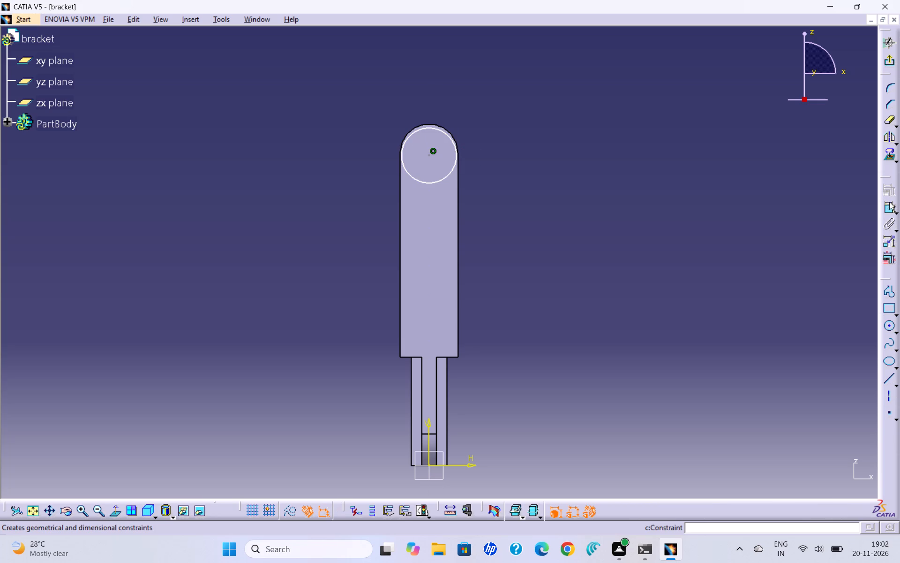
Dimension the circle, set its diameter to 18 mm, and leave the sketch.
{"action": "left_click", "coordinate": [889, 206]}
{"action": "left_click", "coordinate": [456, 145]}
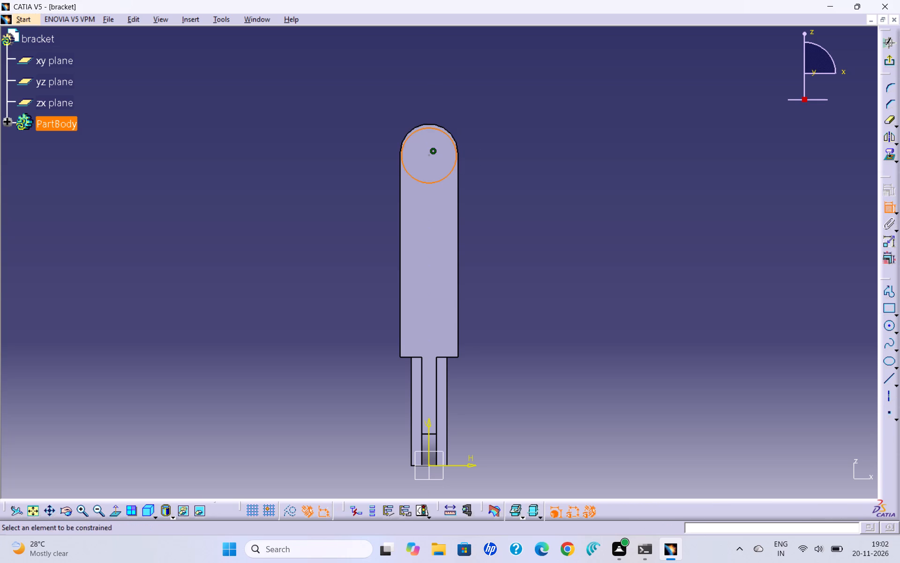
{"action": "left_click", "coordinate": [470, 137]}
{"action": "double_click", "coordinate": [475, 135]}
{"action": "type", "text": "18"}
{"action": "key", "text": "Return"}
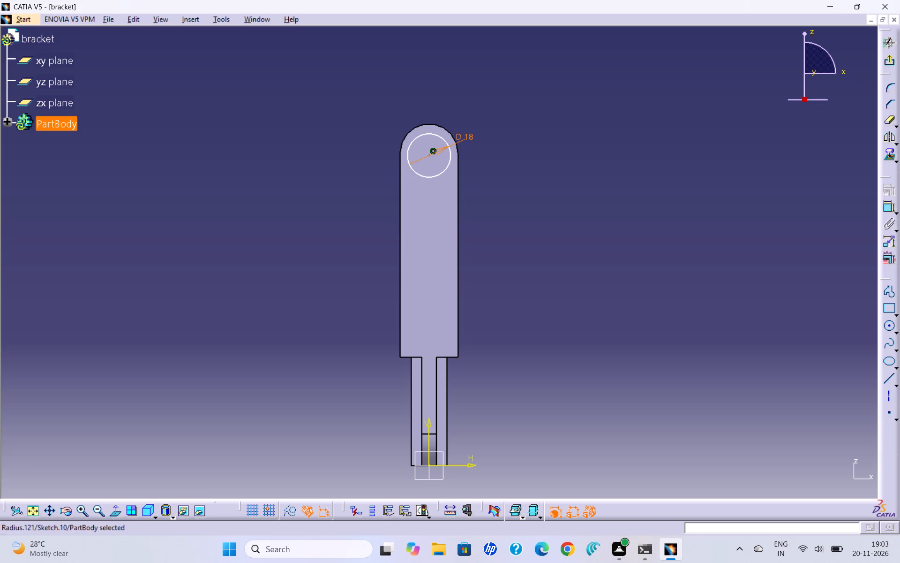
{"action": "left_click", "coordinate": [10, 120]}
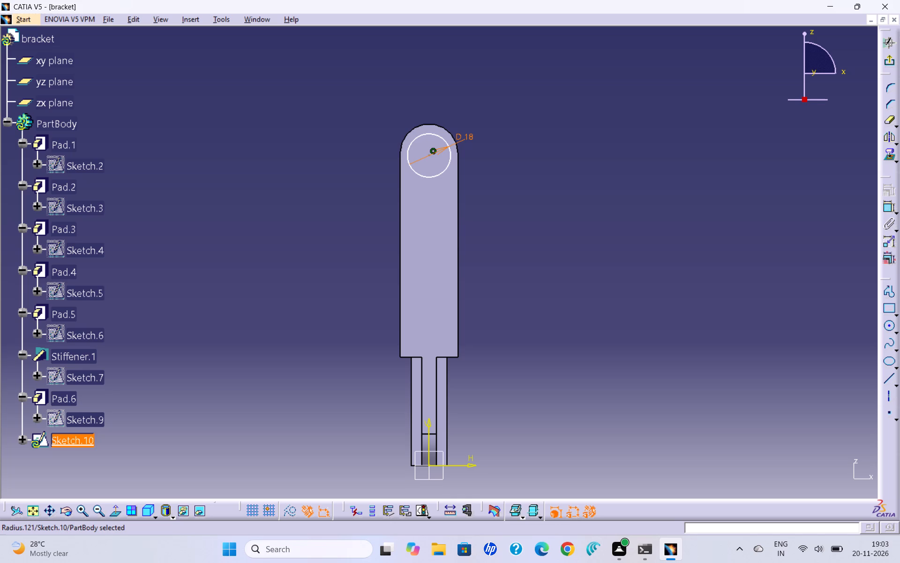
{"action": "left_click", "coordinate": [893, 59]}
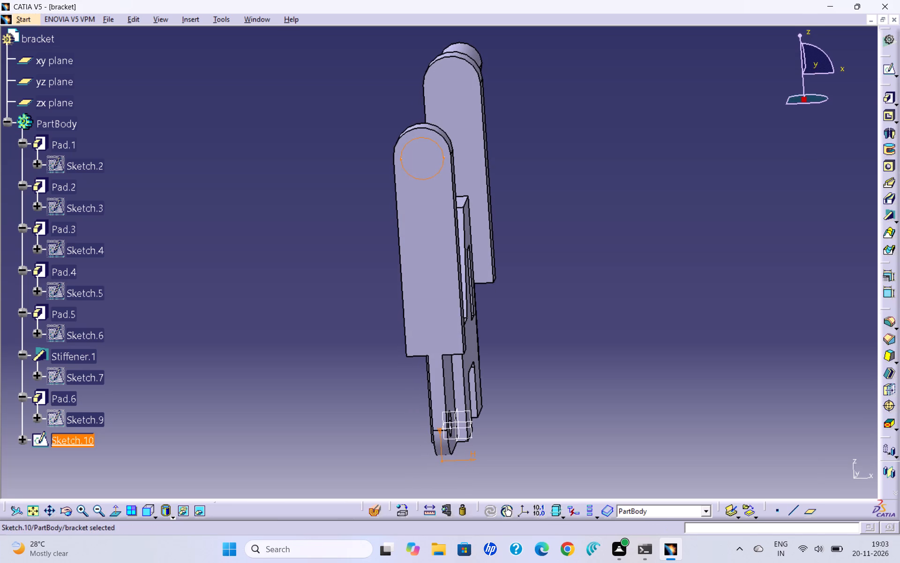
Create a sketch on the arch-topped plate's inner face containing the projection of the Sketch.10 circle.
{"action": "left_click", "coordinate": [69, 511]}
{"action": "left_click_drag", "start_coordinate": [551, 243], "coordinate": [222, 331]}
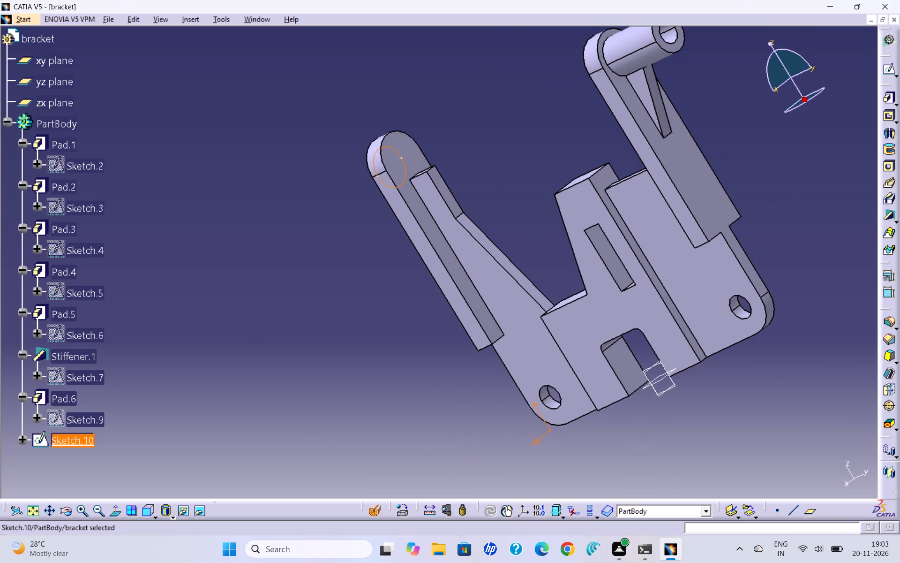
{"action": "left_click", "coordinate": [410, 163]}
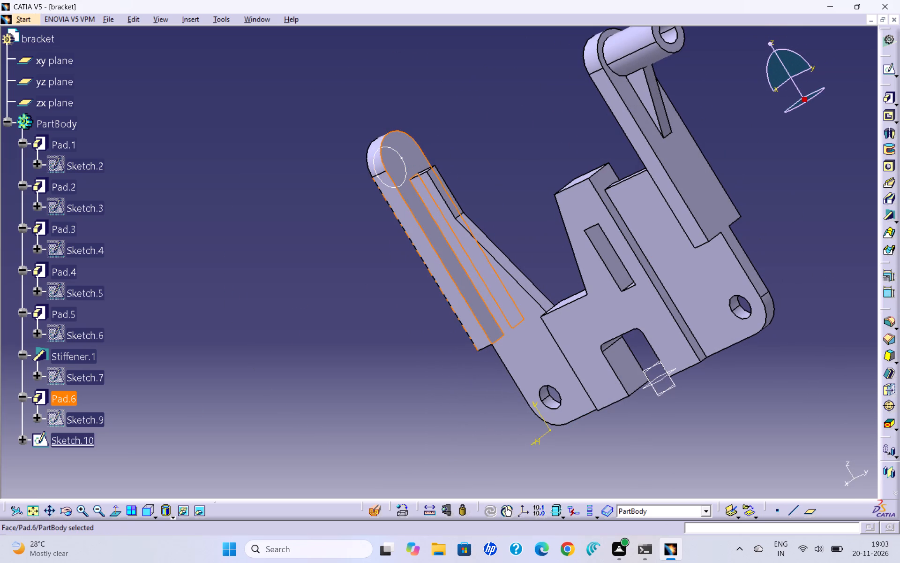
{"action": "left_click", "coordinate": [887, 70]}
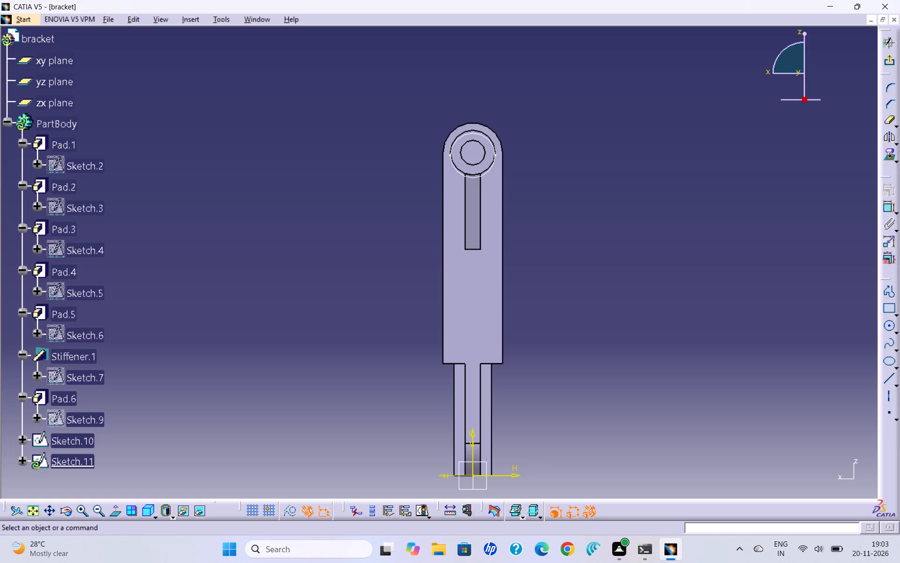
{"action": "left_click", "coordinate": [894, 155]}
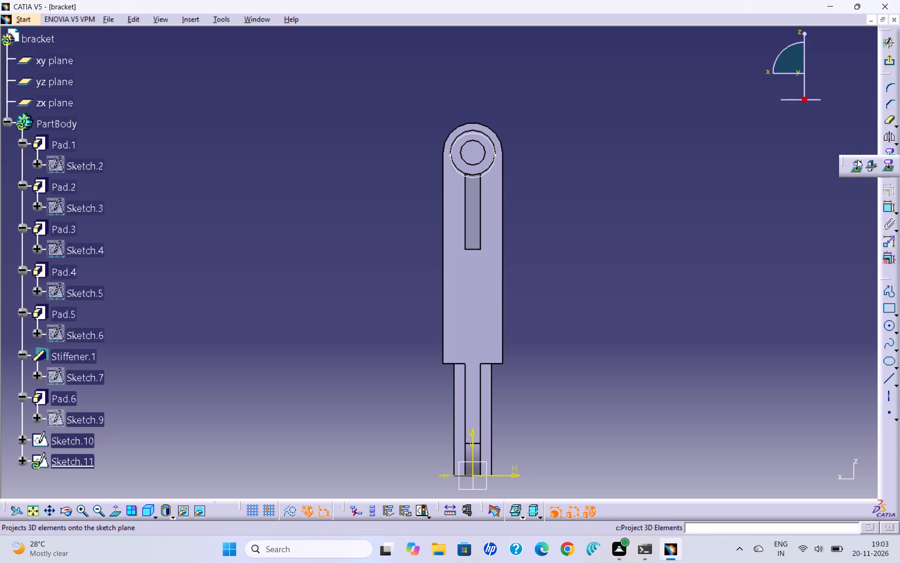
{"action": "left_click", "coordinate": [857, 160]}
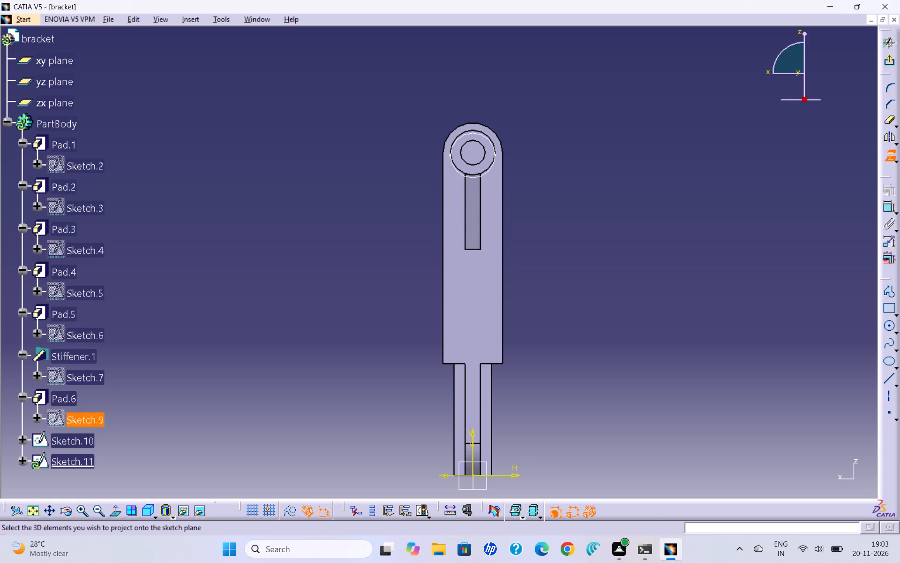
{"action": "left_click", "coordinate": [82, 439]}
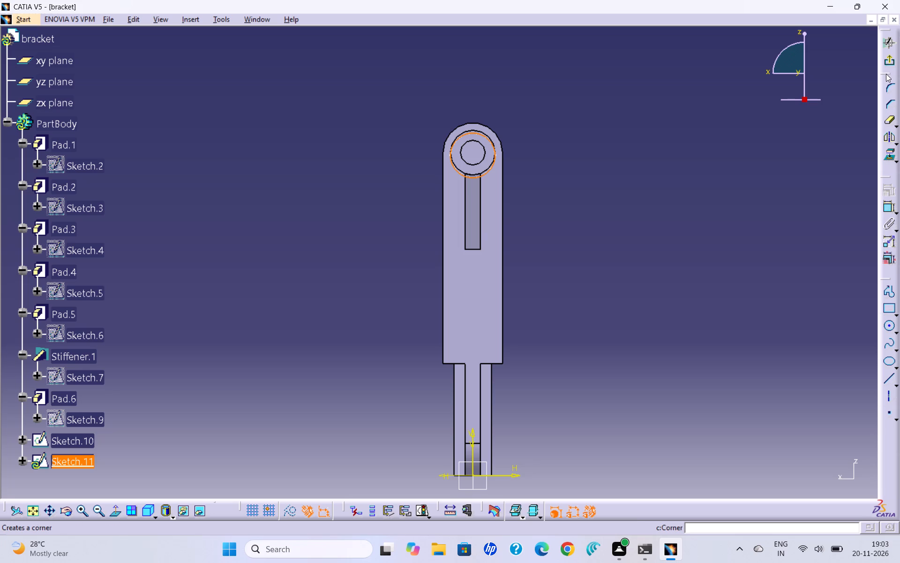
{"action": "left_click", "coordinate": [886, 61]}
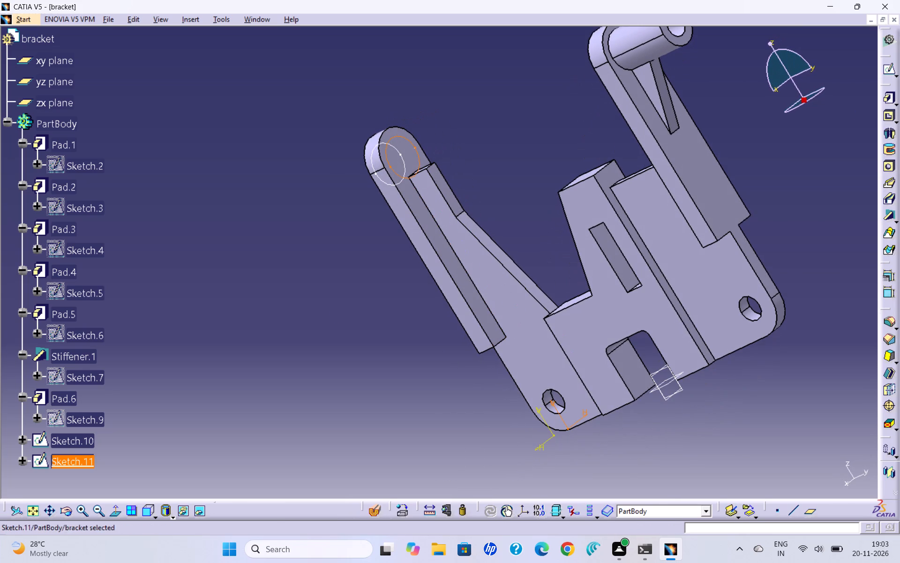
Pad the Sketch.10 circle 10 mm outward from the arch-topped plate's outer face.
{"action": "left_click", "coordinate": [334, 318]}
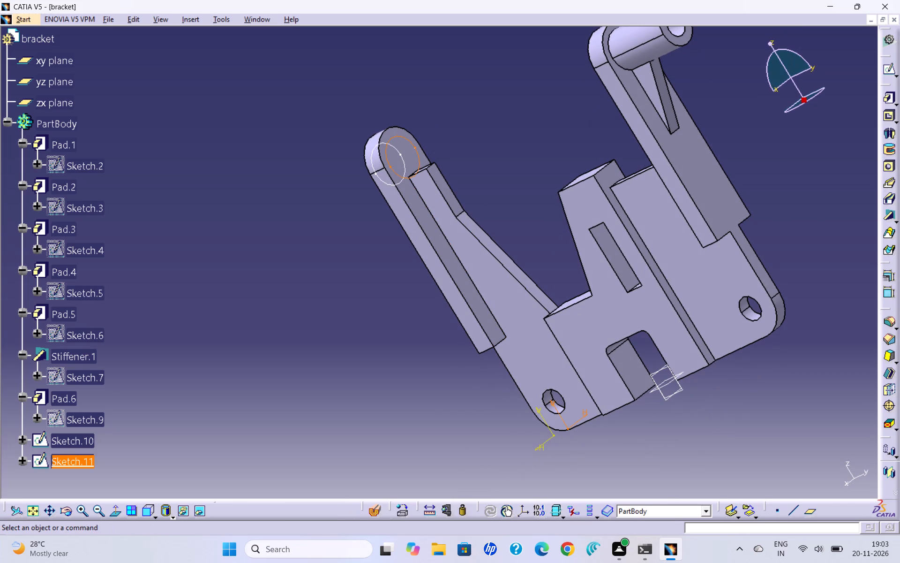
{"action": "left_click", "coordinate": [89, 442]}
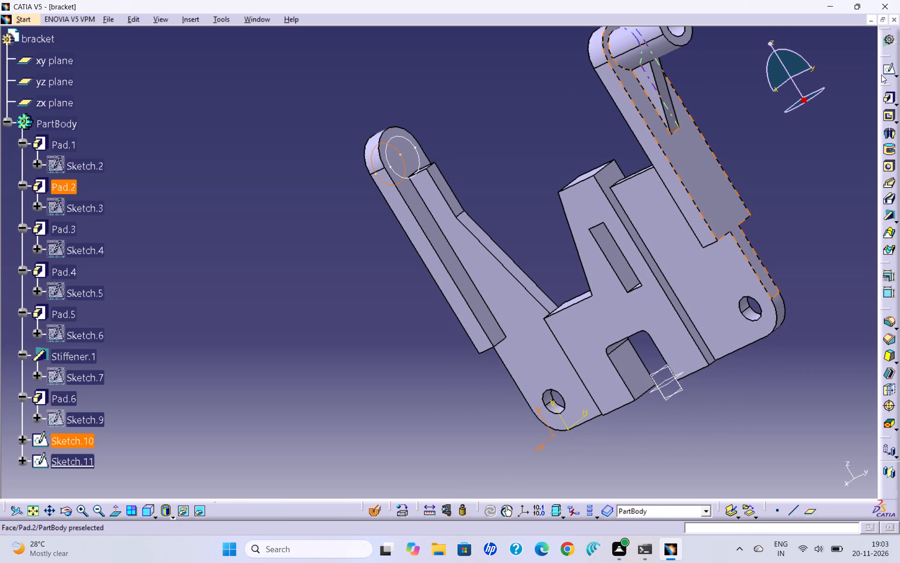
{"action": "left_click", "coordinate": [885, 94]}
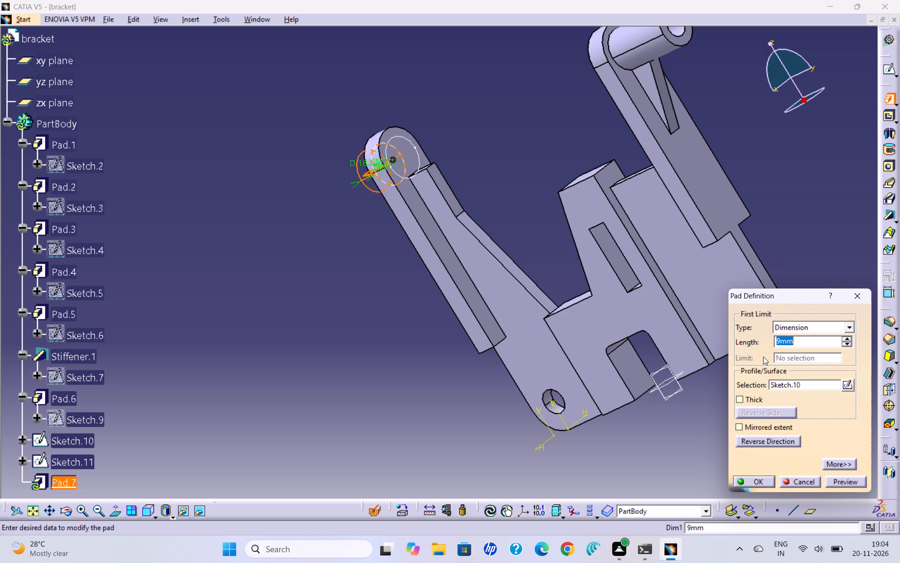
{"action": "type", "text": "10"}
{"action": "key", "text": "Return"}
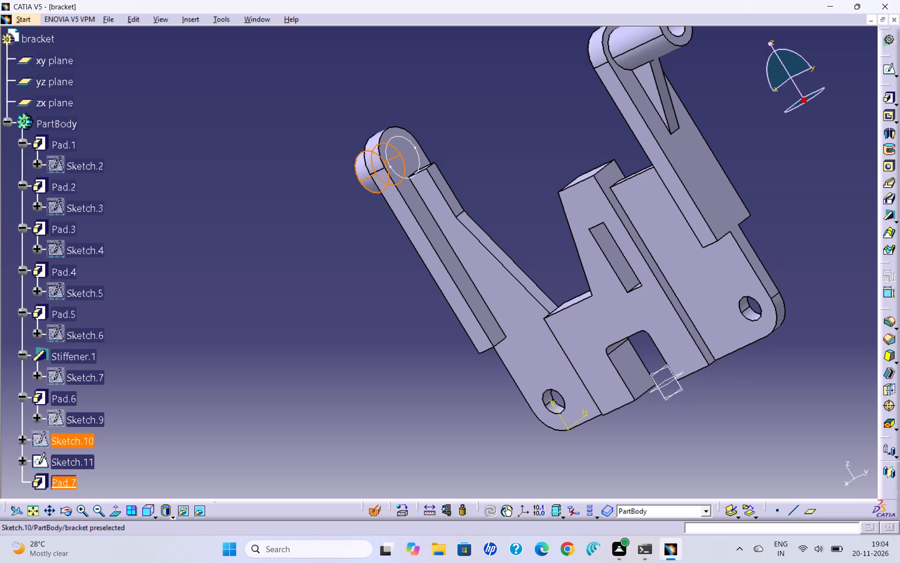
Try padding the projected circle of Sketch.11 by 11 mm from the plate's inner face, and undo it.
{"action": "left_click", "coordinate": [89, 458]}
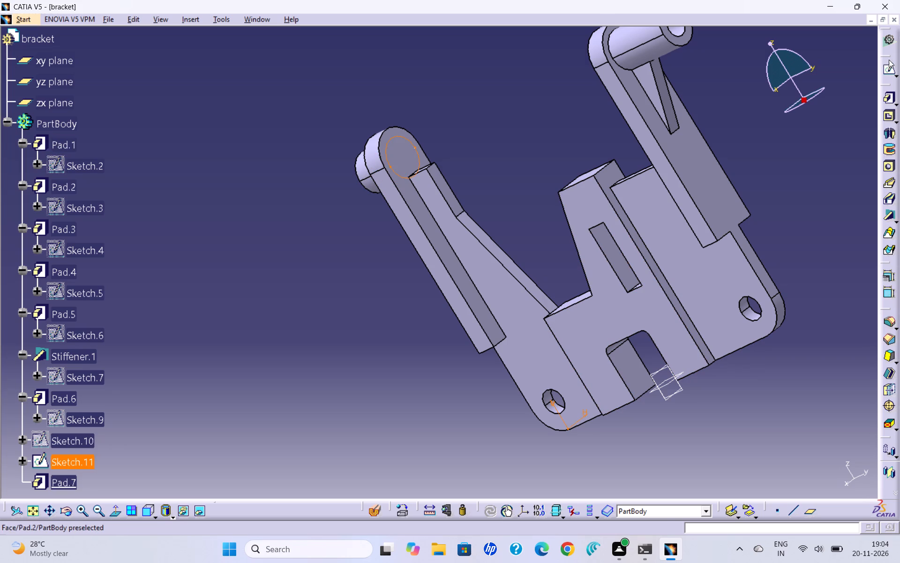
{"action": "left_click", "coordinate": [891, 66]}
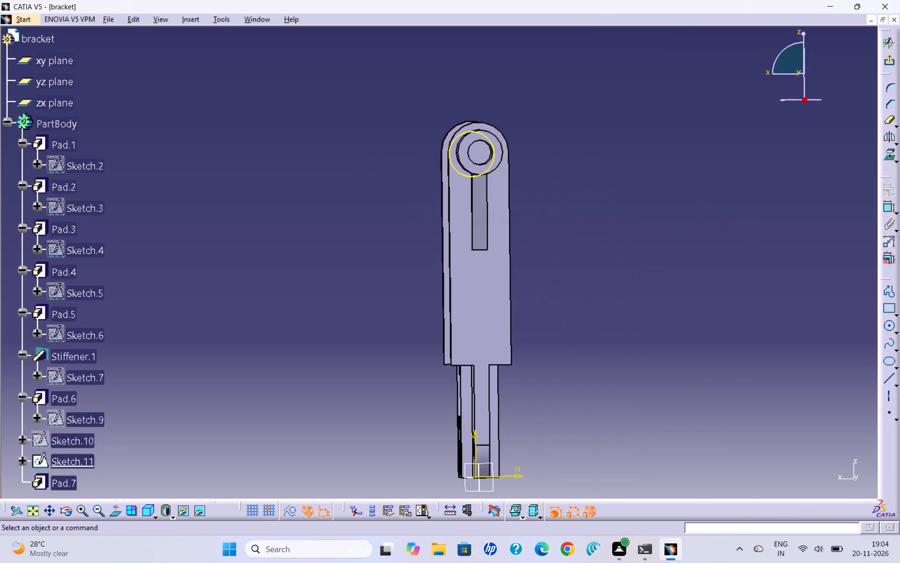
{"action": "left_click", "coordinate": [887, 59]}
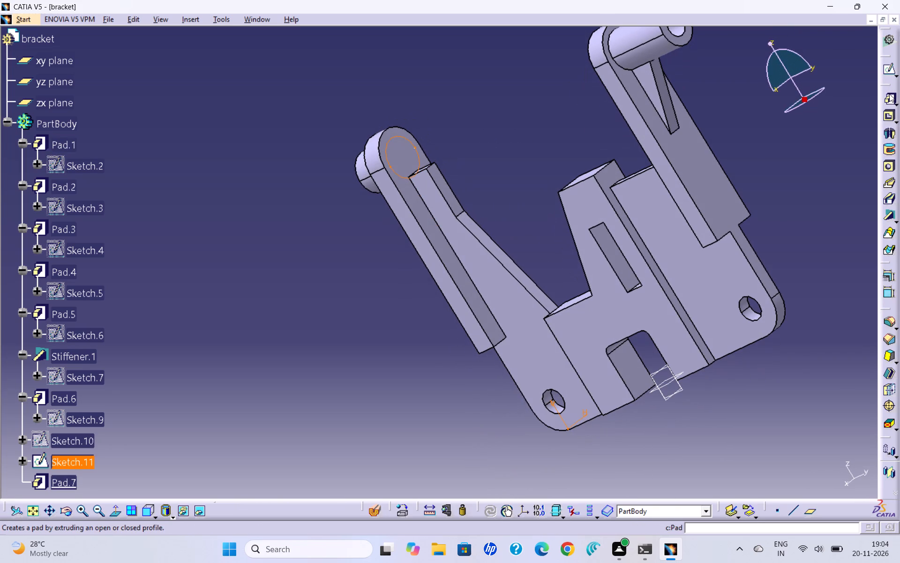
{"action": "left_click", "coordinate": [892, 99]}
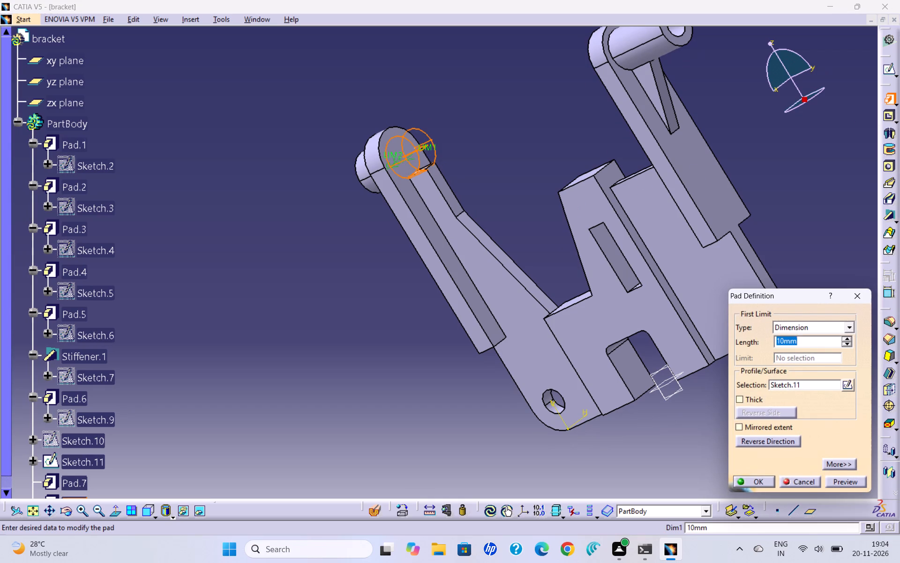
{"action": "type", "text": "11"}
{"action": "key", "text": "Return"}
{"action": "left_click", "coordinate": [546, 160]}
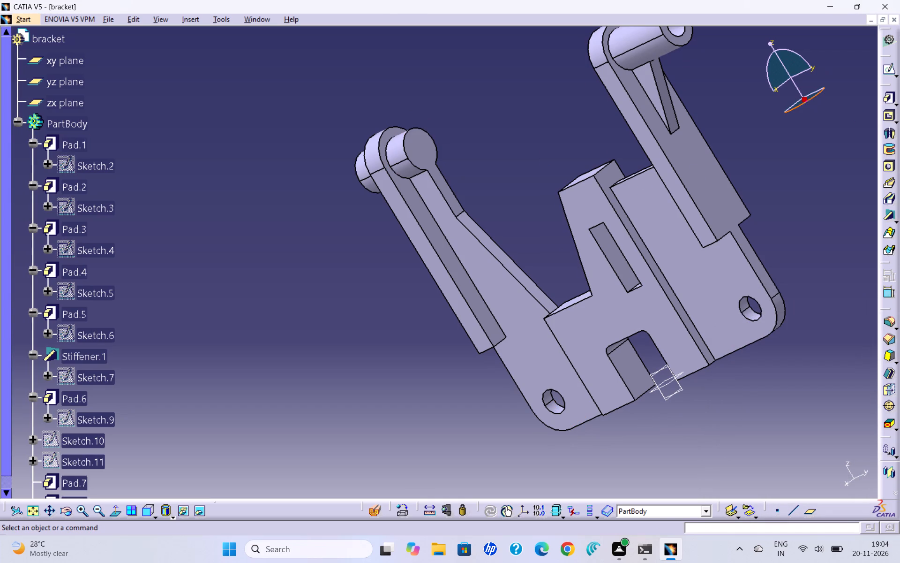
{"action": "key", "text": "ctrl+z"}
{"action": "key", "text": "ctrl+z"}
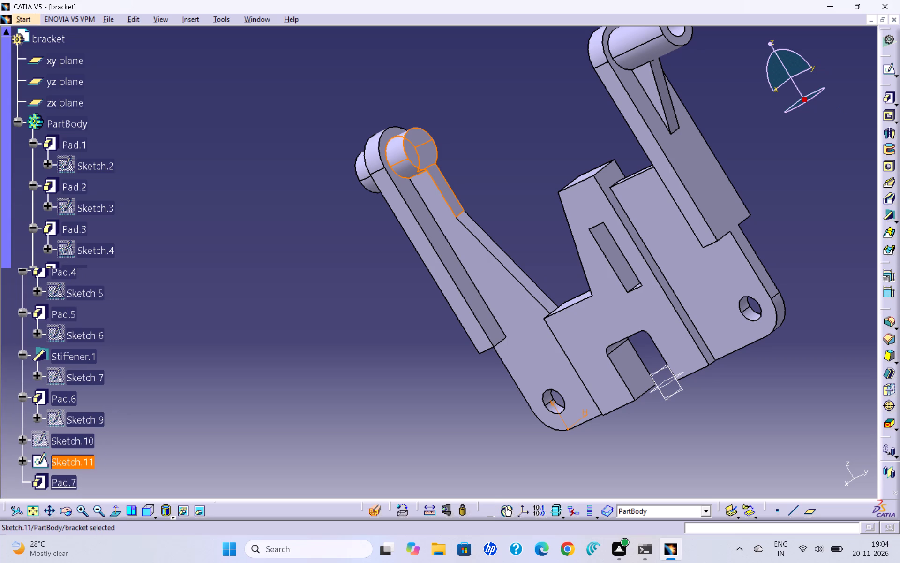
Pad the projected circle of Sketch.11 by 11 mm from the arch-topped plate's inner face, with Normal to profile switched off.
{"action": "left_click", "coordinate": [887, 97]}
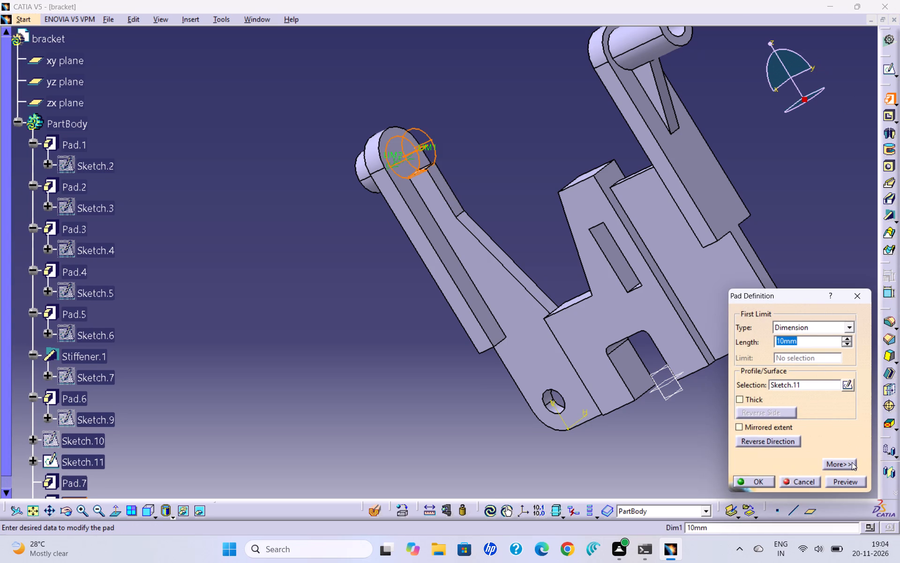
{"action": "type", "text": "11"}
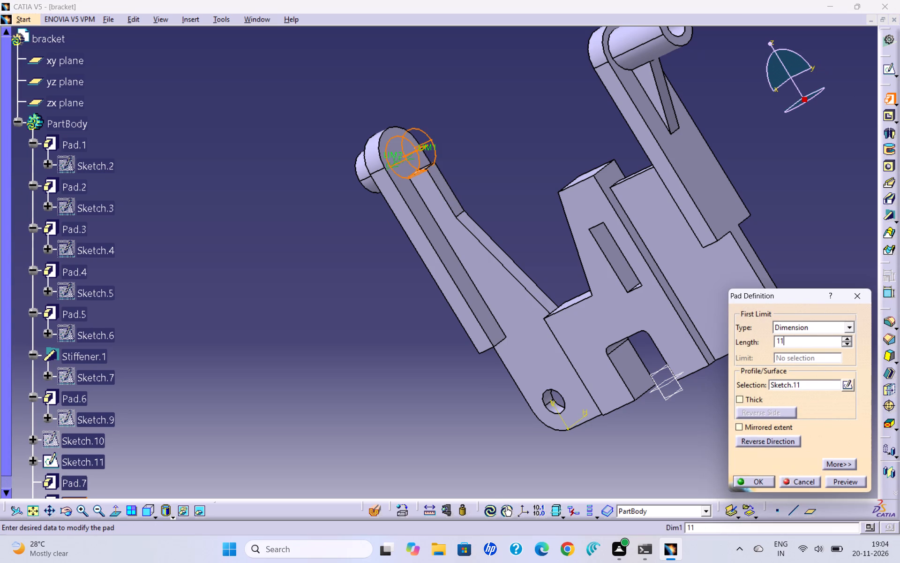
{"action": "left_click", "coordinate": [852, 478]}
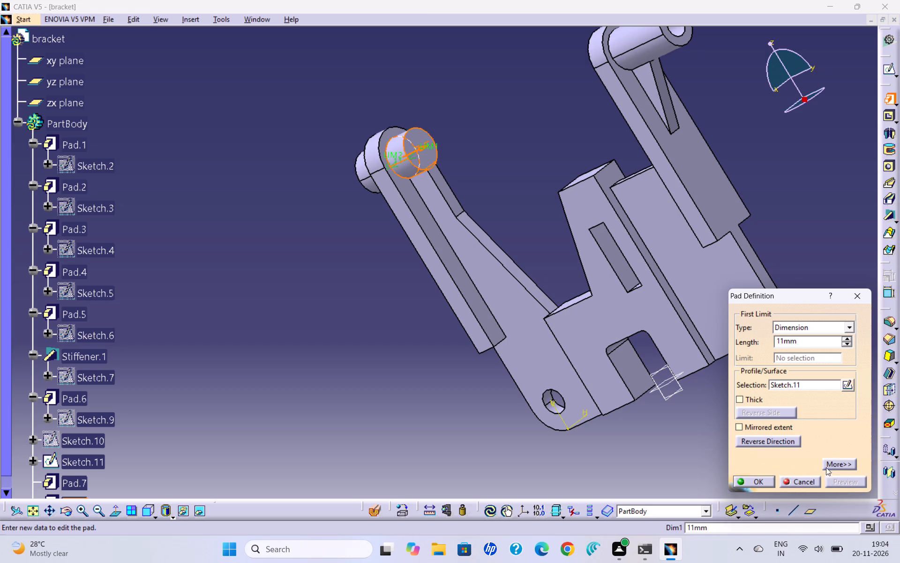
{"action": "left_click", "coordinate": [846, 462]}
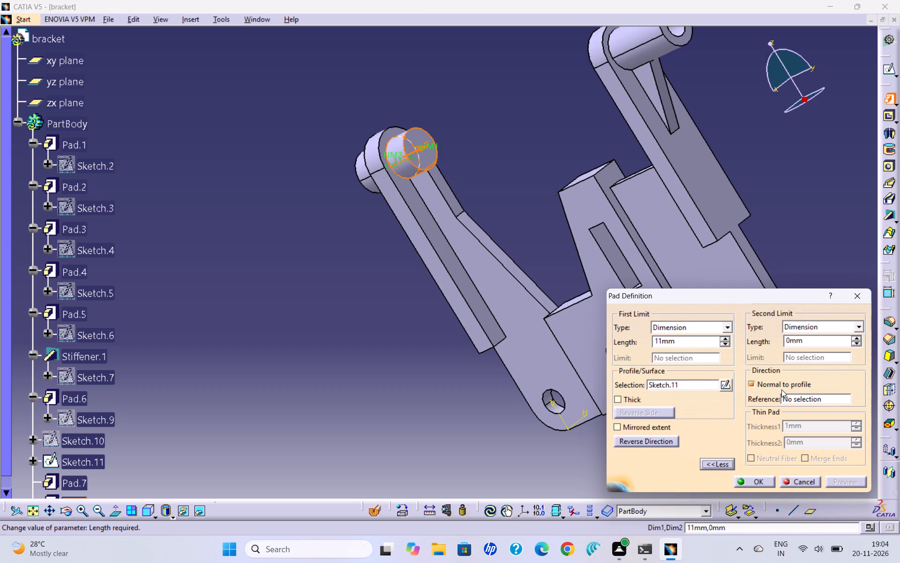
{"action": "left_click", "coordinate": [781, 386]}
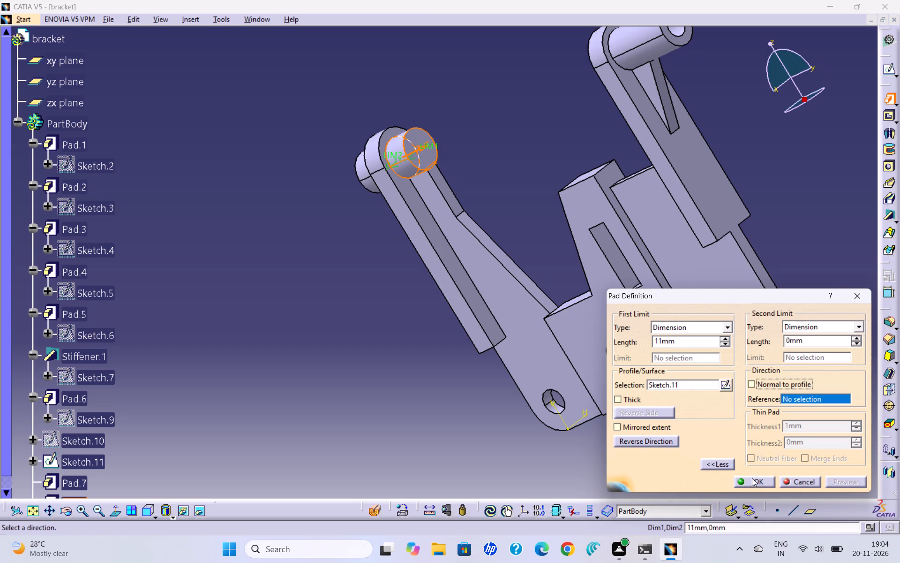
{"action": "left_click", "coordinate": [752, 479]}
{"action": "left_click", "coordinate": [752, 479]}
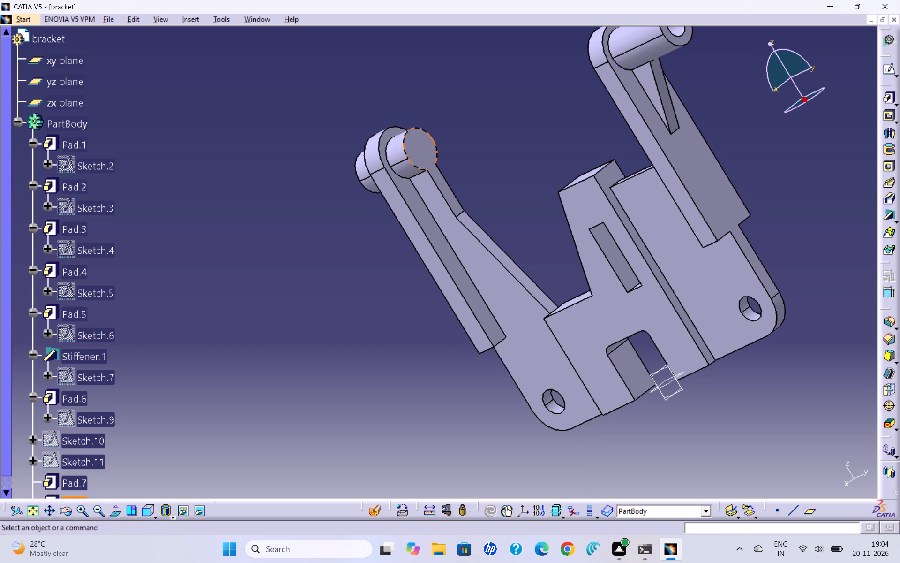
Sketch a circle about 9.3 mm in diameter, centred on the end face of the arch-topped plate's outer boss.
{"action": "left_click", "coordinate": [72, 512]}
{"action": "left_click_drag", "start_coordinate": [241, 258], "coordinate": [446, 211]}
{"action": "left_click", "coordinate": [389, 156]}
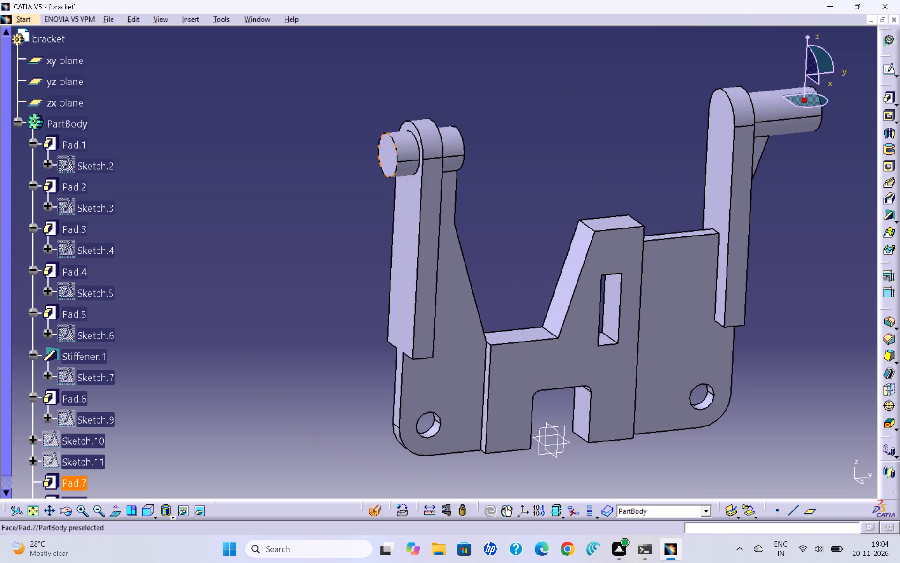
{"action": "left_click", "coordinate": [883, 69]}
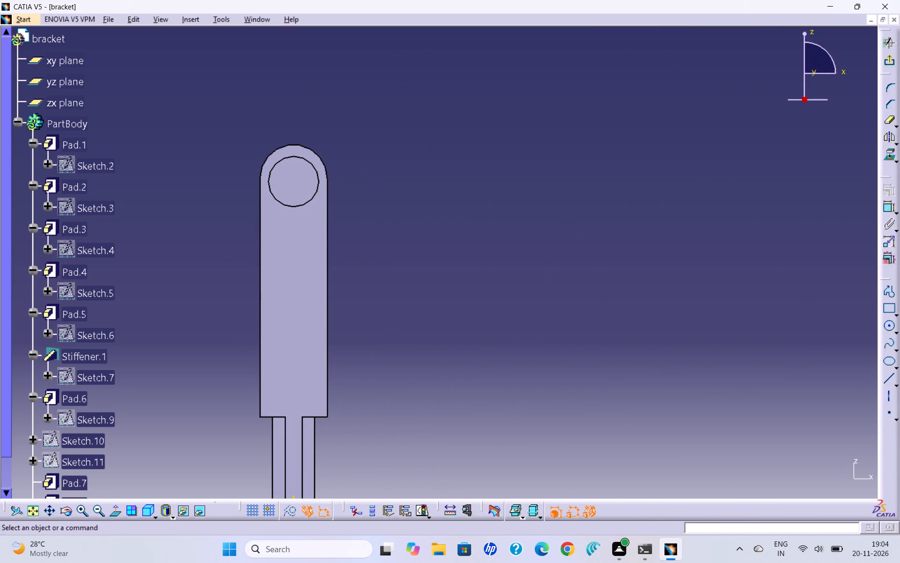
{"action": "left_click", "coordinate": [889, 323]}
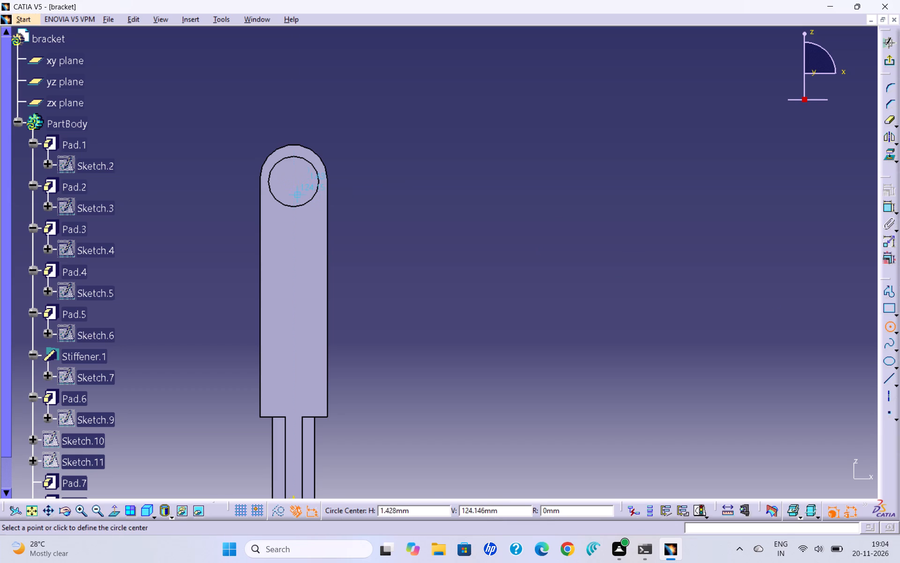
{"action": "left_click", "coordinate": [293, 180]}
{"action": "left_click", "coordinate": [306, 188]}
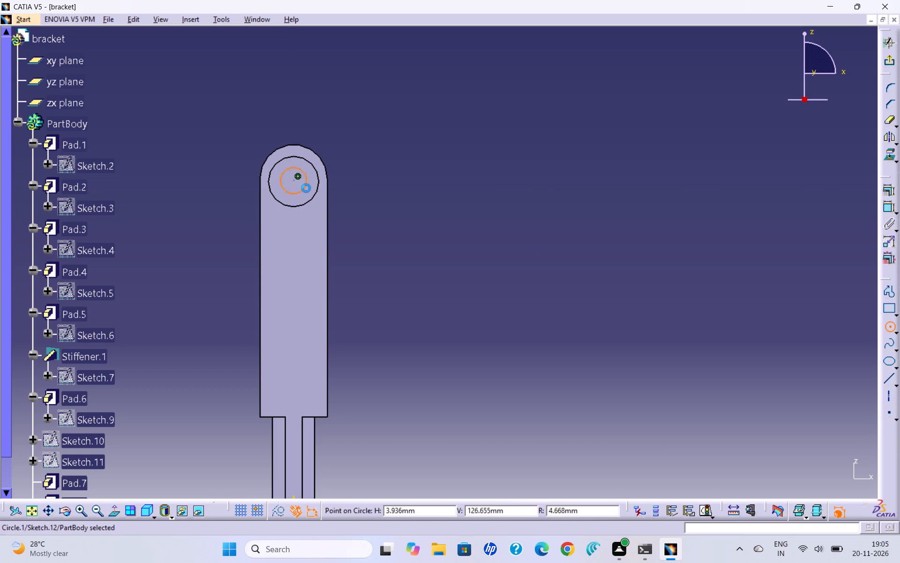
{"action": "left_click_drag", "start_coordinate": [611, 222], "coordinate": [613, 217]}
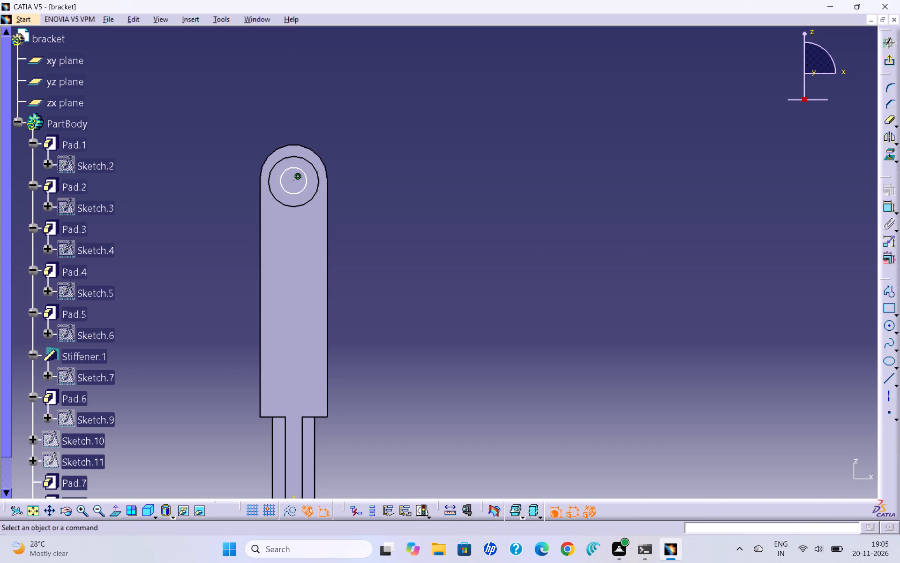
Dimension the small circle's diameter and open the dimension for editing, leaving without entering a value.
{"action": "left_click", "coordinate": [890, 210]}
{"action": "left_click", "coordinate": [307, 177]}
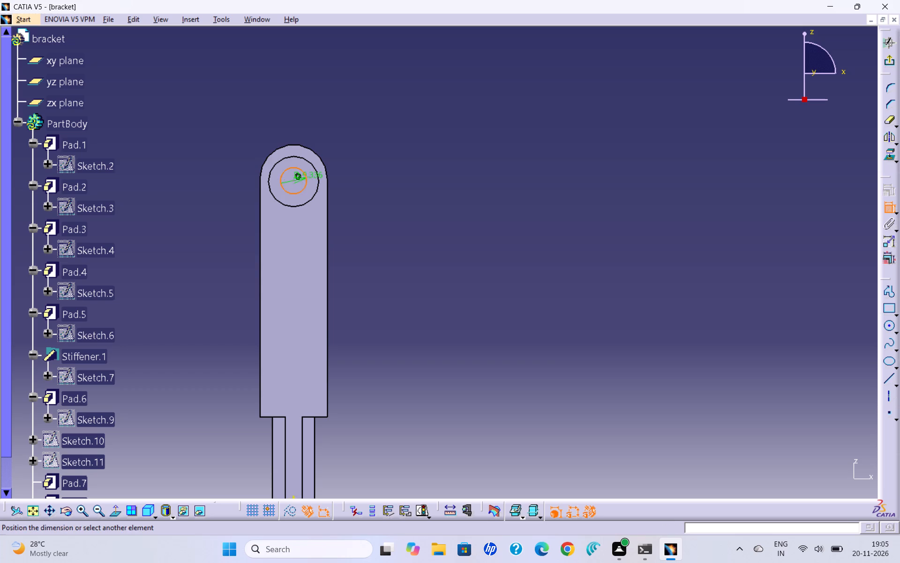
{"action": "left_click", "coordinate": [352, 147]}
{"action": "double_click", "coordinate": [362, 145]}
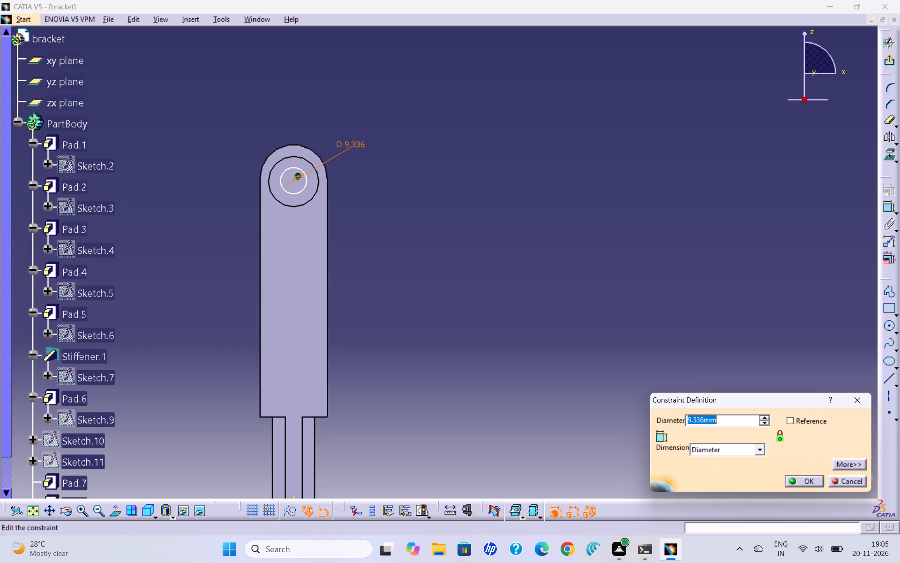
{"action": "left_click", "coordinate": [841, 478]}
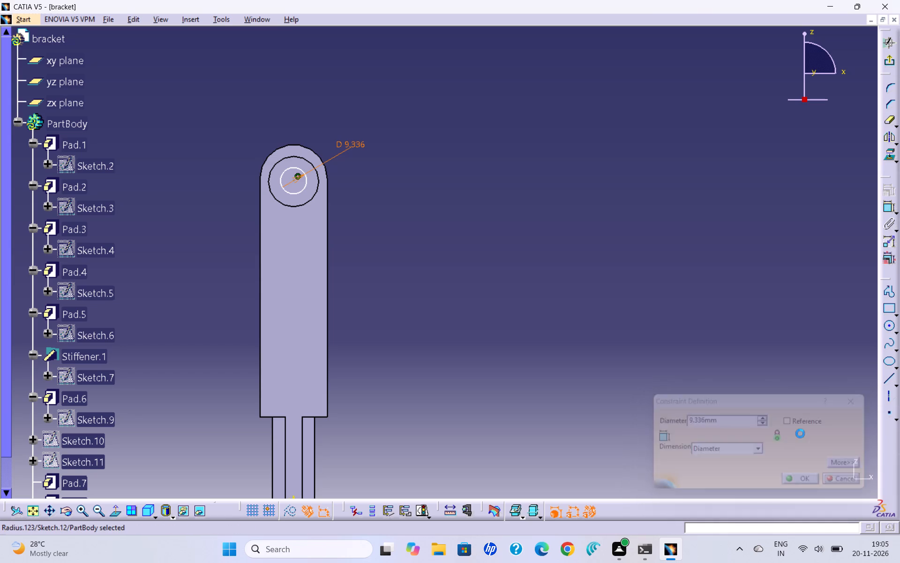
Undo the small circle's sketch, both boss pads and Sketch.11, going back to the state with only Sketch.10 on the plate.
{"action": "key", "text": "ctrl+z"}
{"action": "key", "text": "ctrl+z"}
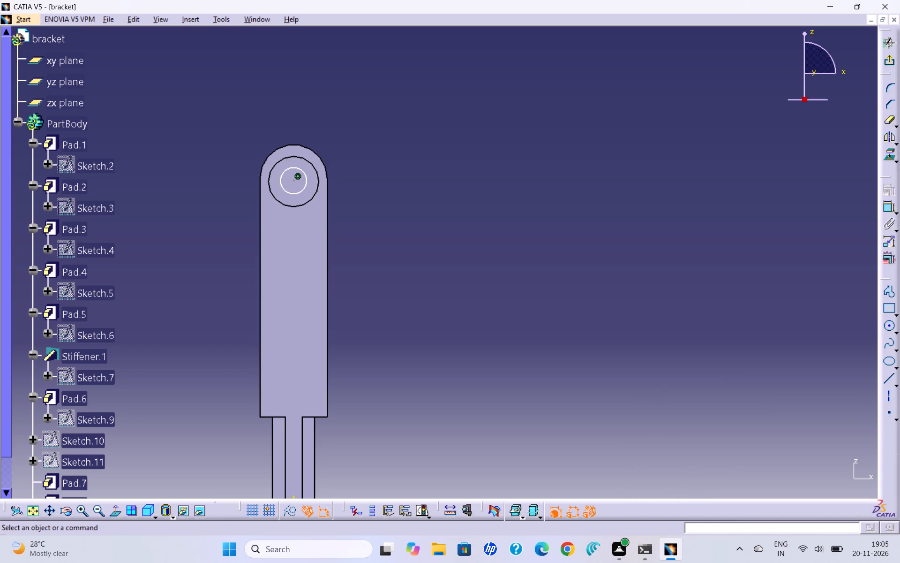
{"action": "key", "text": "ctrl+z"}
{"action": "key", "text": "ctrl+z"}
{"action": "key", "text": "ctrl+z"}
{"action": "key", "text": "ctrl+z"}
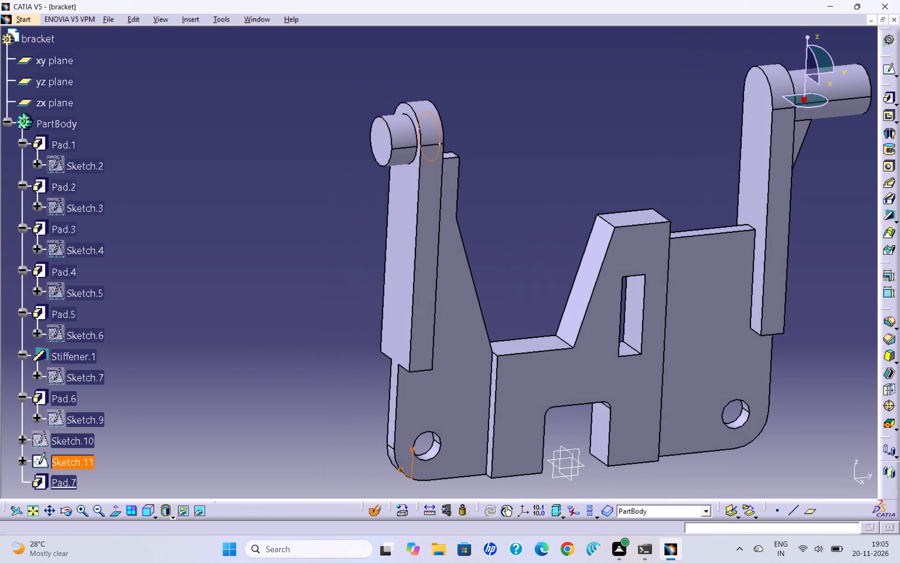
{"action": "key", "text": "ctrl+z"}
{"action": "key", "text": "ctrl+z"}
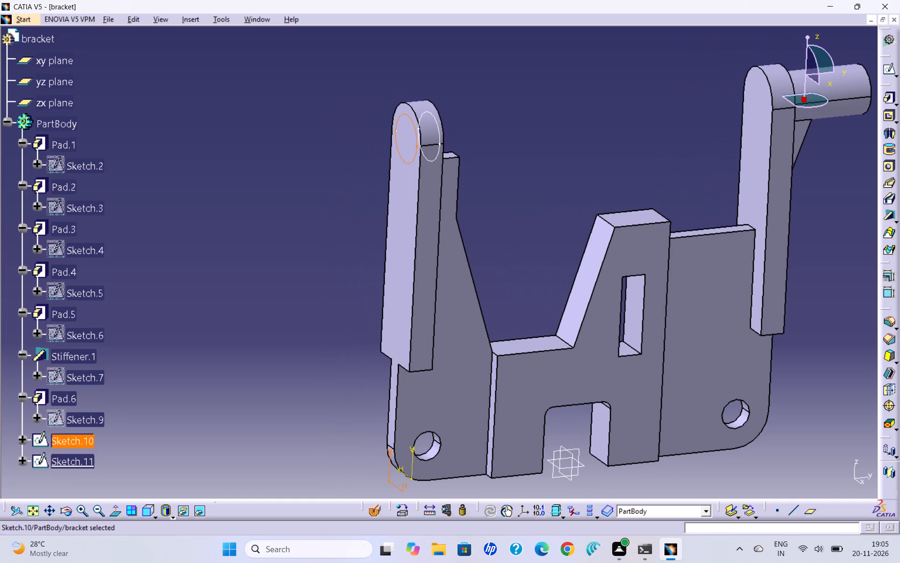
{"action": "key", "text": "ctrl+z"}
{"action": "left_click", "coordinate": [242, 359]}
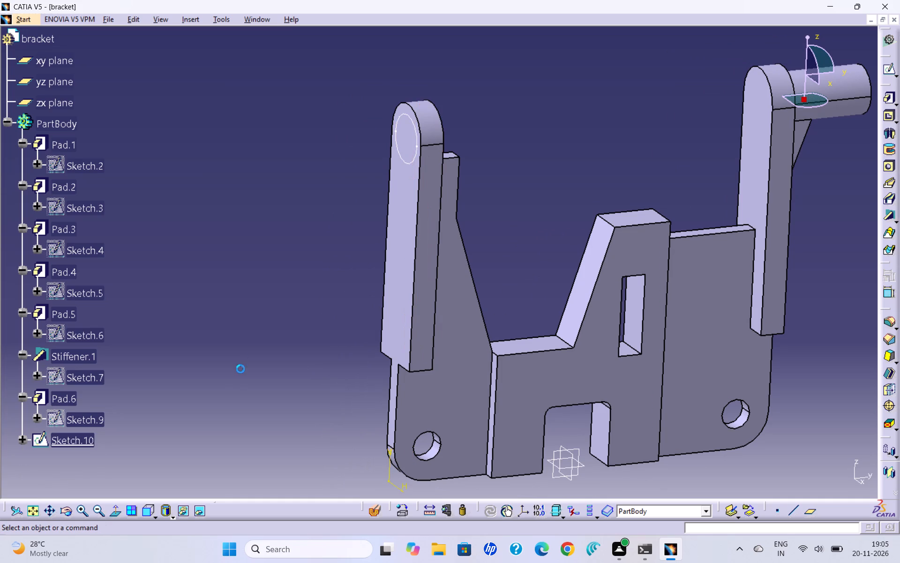
Reopen Sketch.10, dimension the circle's centre from the horizontal axis, set the height to 130 mm, and leave the sketch.
{"action": "left_click", "coordinate": [91, 444]}
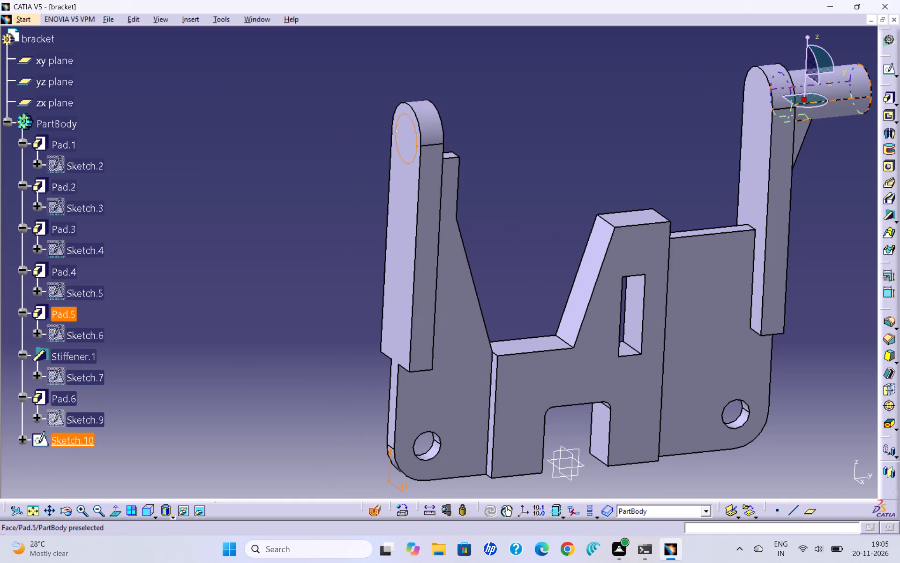
{"action": "left_click", "coordinate": [887, 67]}
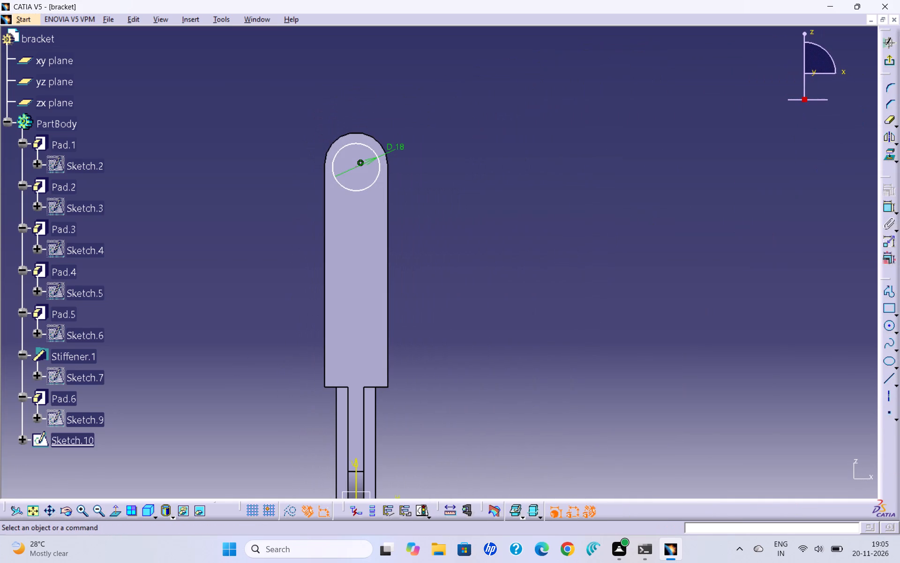
{"action": "left_click", "coordinate": [889, 206]}
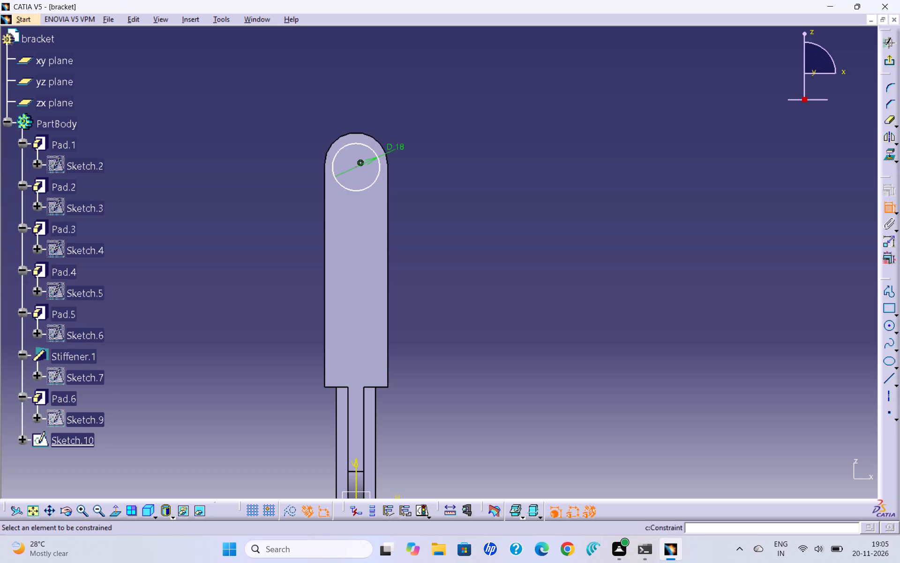
{"action": "left_click", "coordinate": [357, 167]}
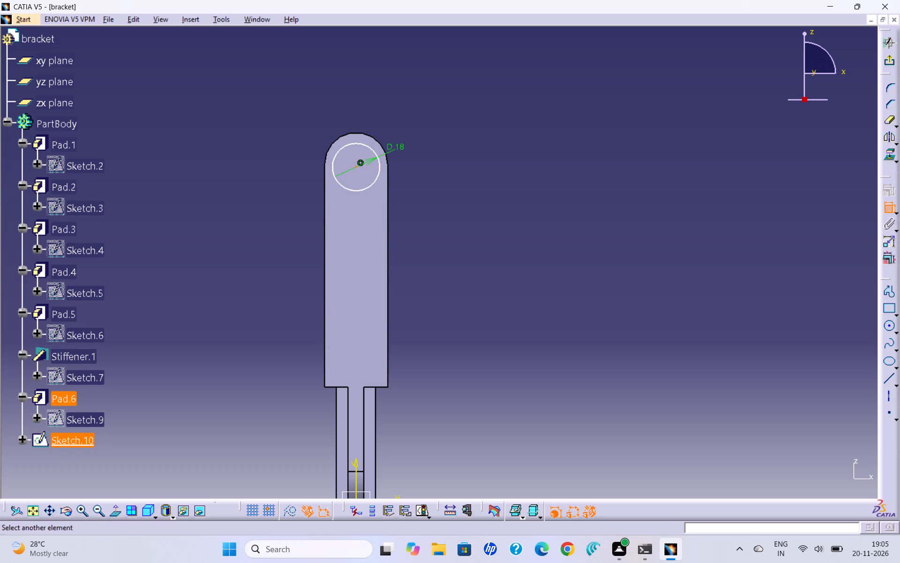
{"action": "left_click", "coordinate": [97, 507]}
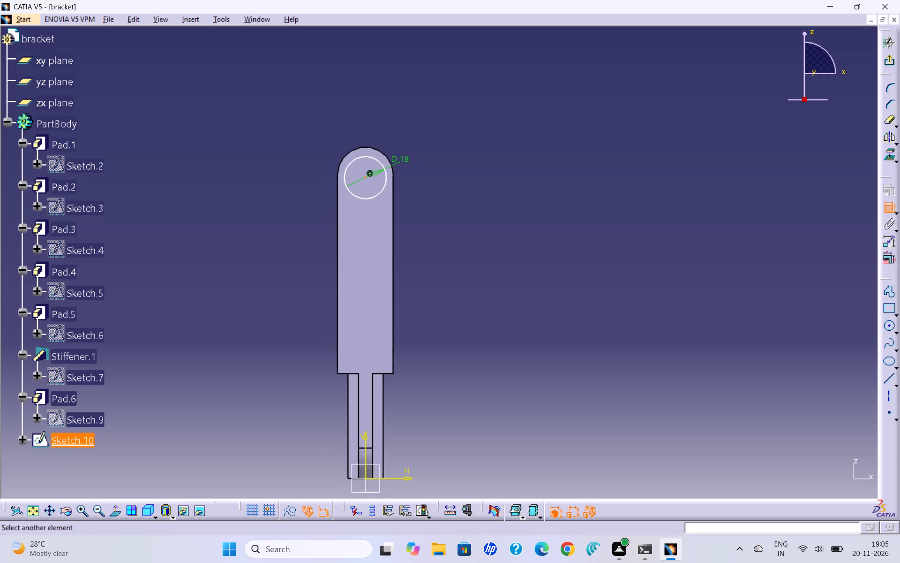
{"action": "left_click", "coordinate": [419, 434]}
{"action": "left_click", "coordinate": [458, 375]}
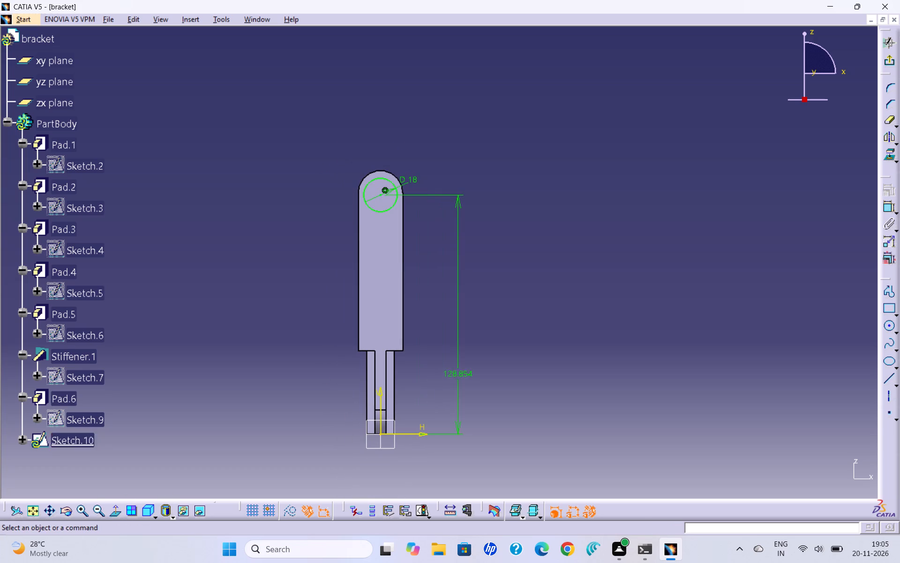
{"action": "double_click", "coordinate": [463, 373]}
{"action": "type", "text": "130"}
{"action": "key", "text": "Return"}
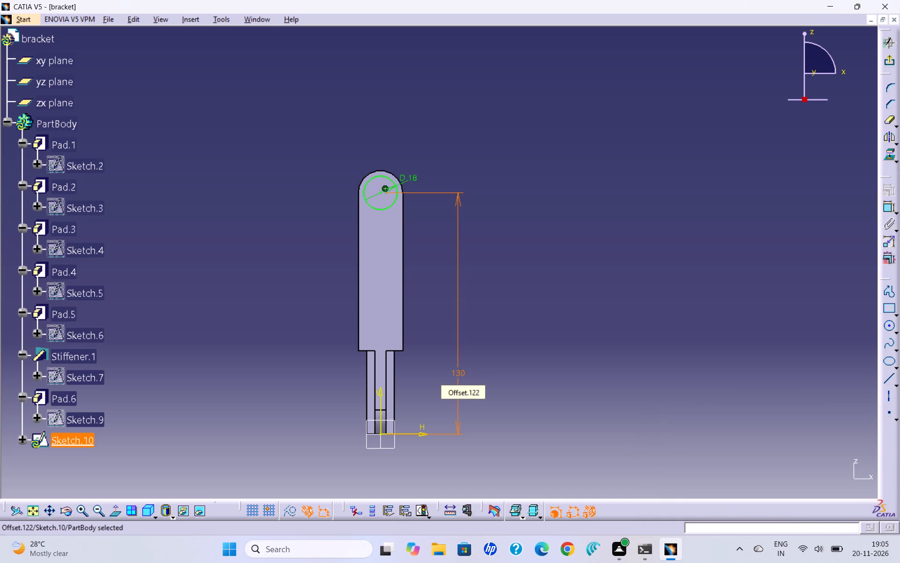
{"action": "left_click", "coordinate": [517, 281]}
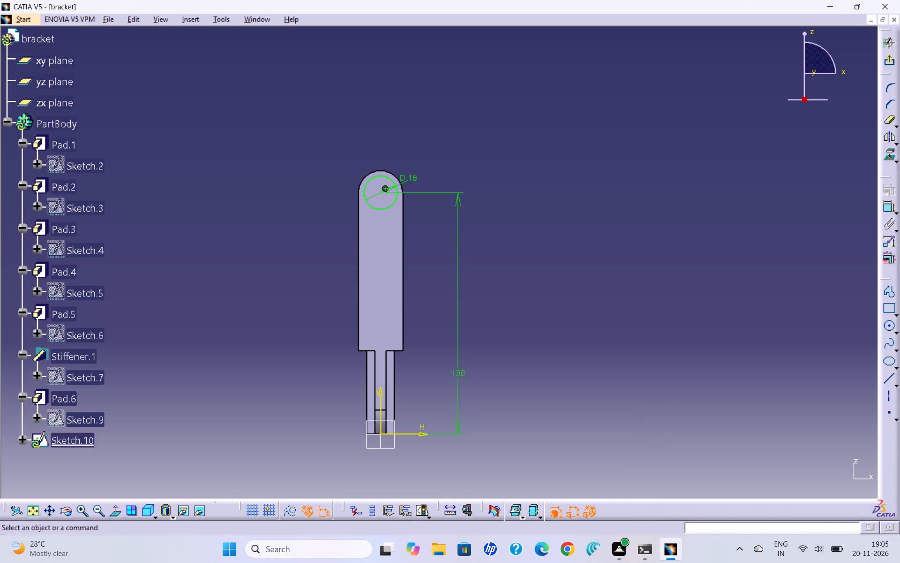
{"action": "left_click", "coordinate": [892, 61]}
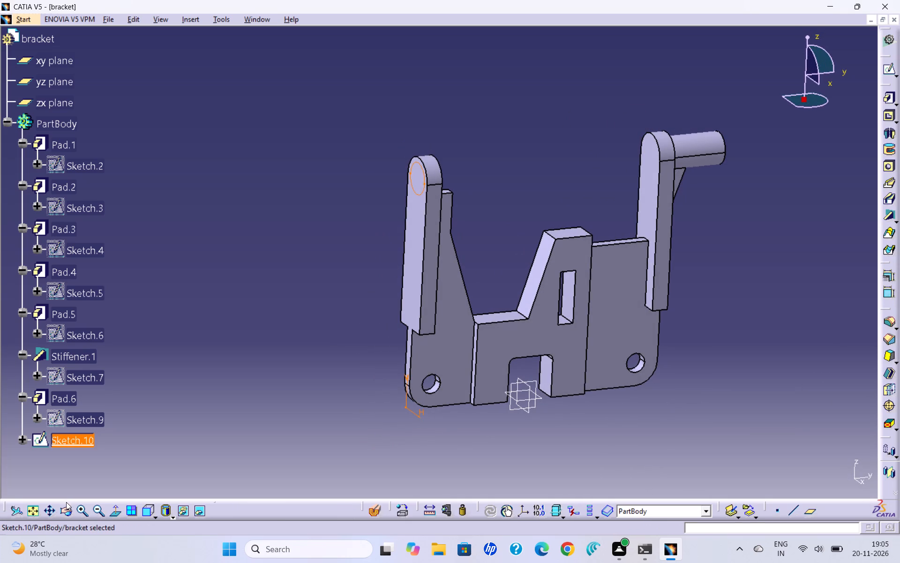
Create a sketch on the arch-topped plate's inner face containing the projection of the Sketch.10 circle.
{"action": "left_click", "coordinate": [66, 508]}
{"action": "left_click_drag", "start_coordinate": [514, 242], "coordinate": [397, 272]}
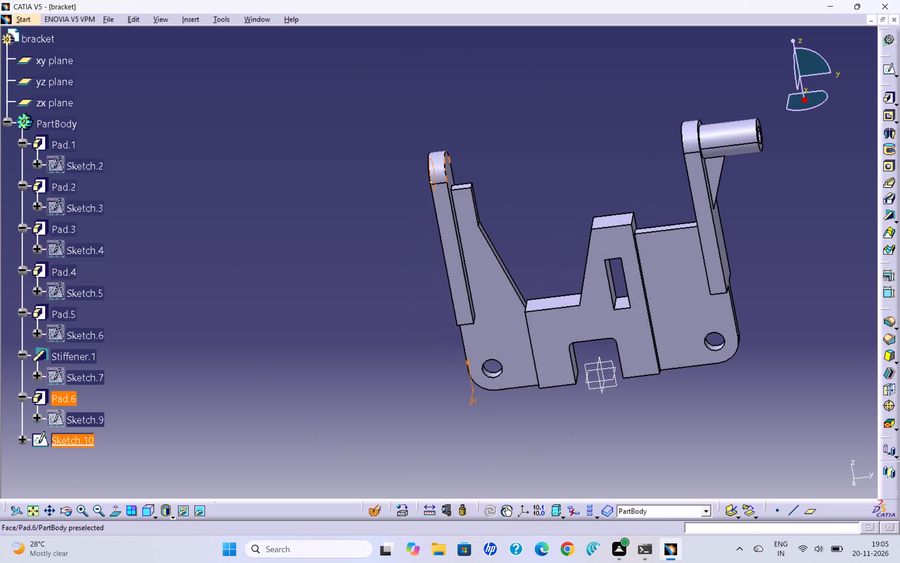
{"action": "left_click", "coordinate": [450, 174]}
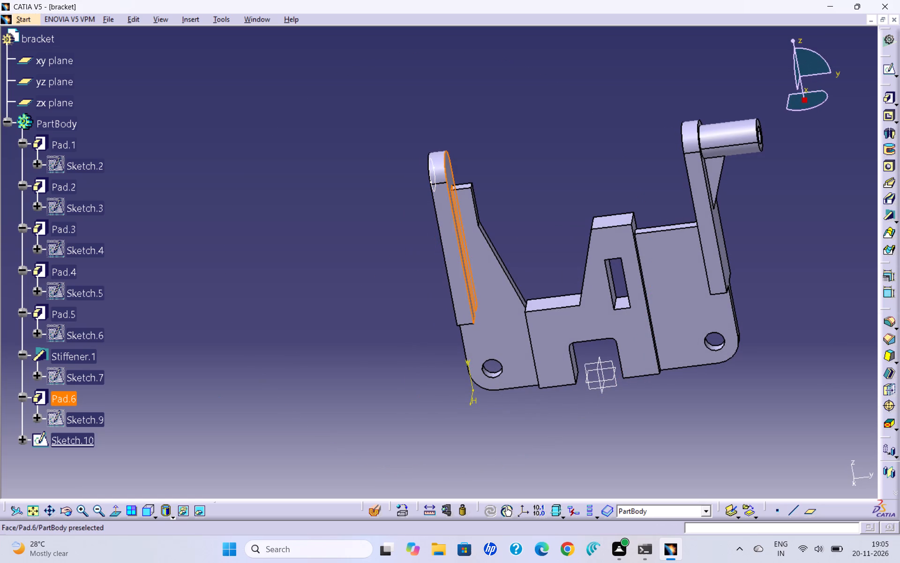
{"action": "left_click", "coordinate": [891, 68]}
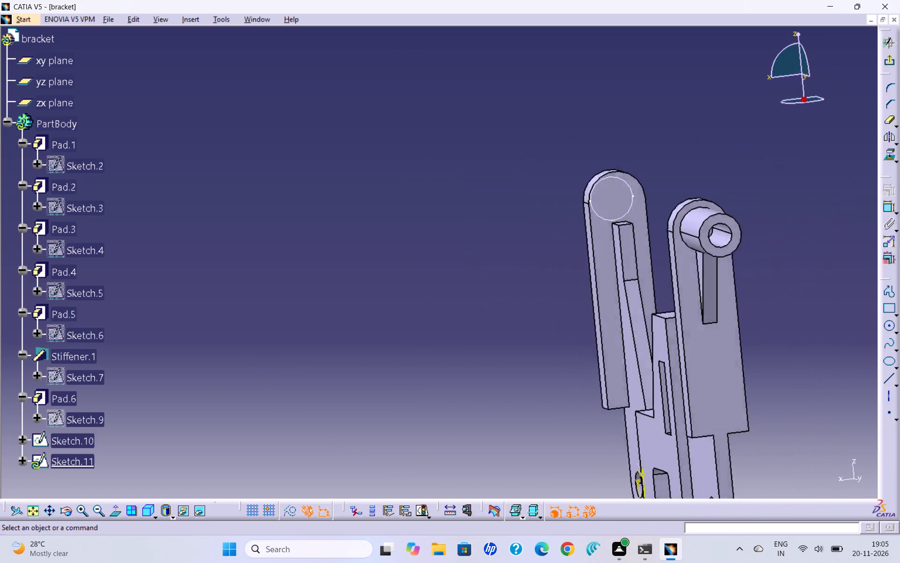
{"action": "left_click", "coordinate": [887, 155]}
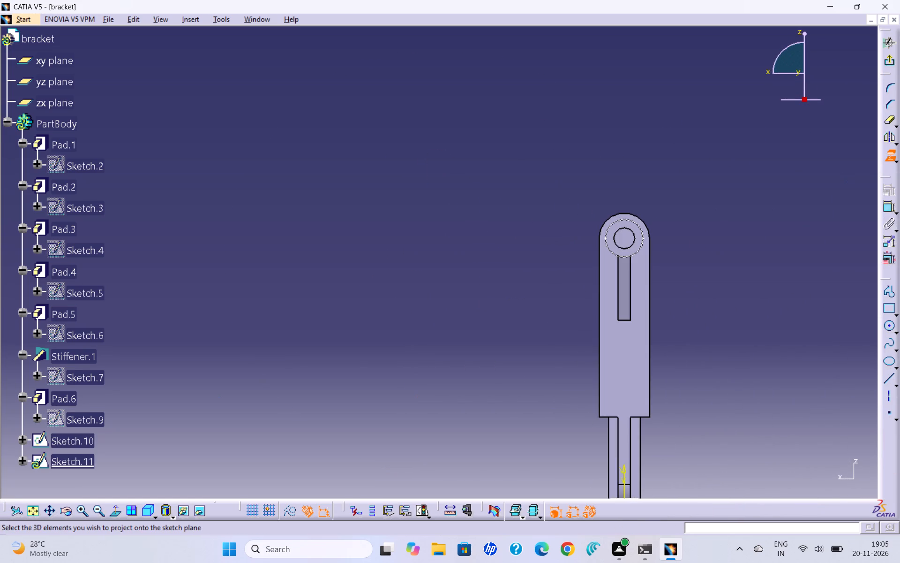
{"action": "left_click", "coordinate": [83, 440]}
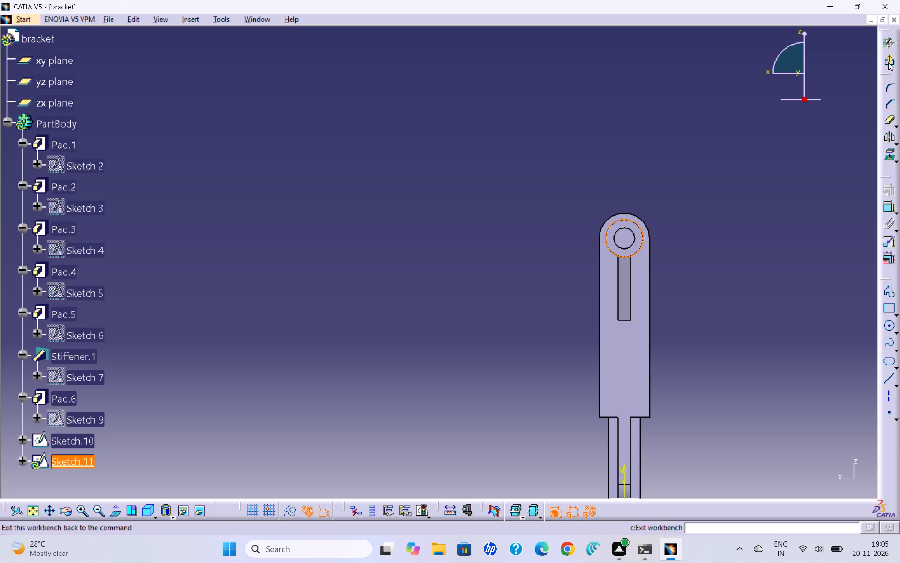
{"action": "left_click", "coordinate": [888, 62]}
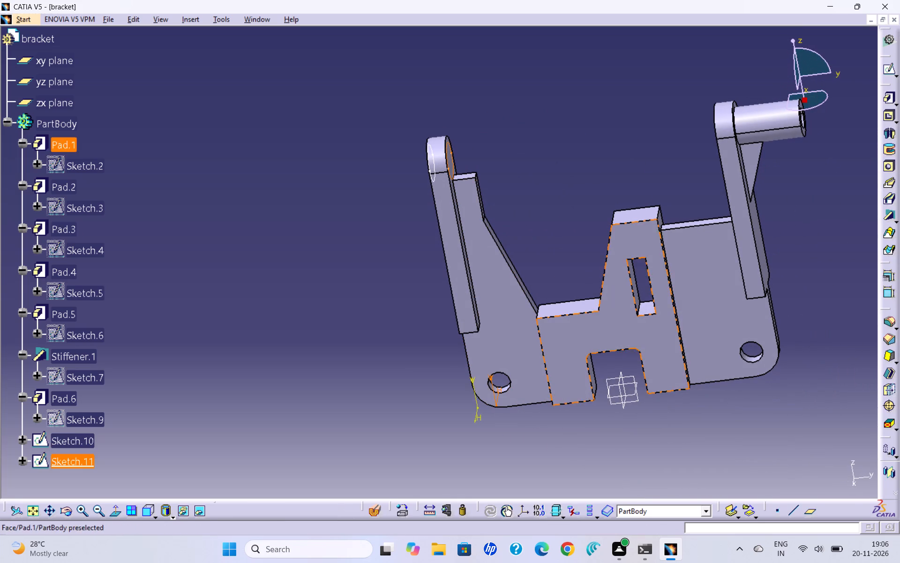
Extrude the Sketch.10 circle 10 mm outward as a boss on the arch-topped plate's outer face.
{"action": "left_click", "coordinate": [82, 440]}
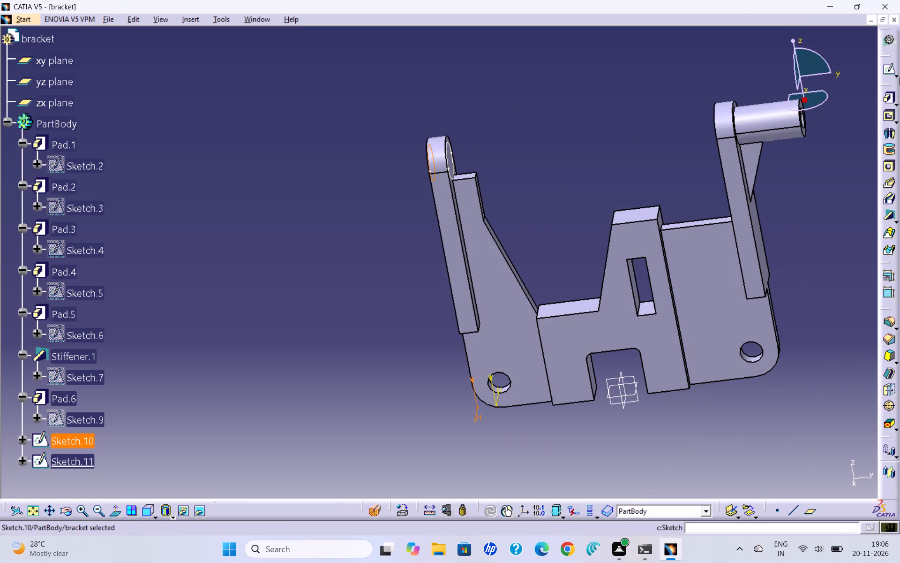
{"action": "left_click", "coordinate": [892, 98]}
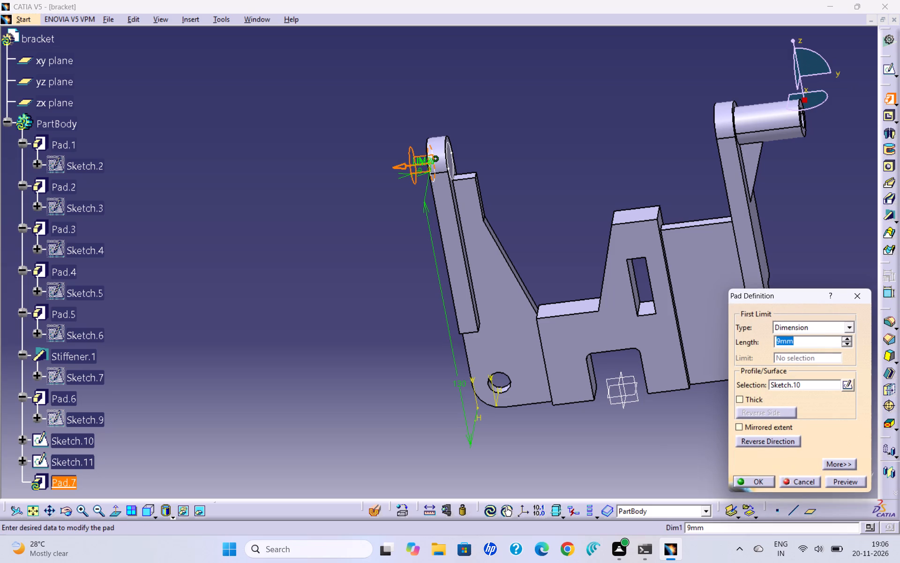
{"action": "type", "text": "10"}
{"action": "key", "text": "Return"}
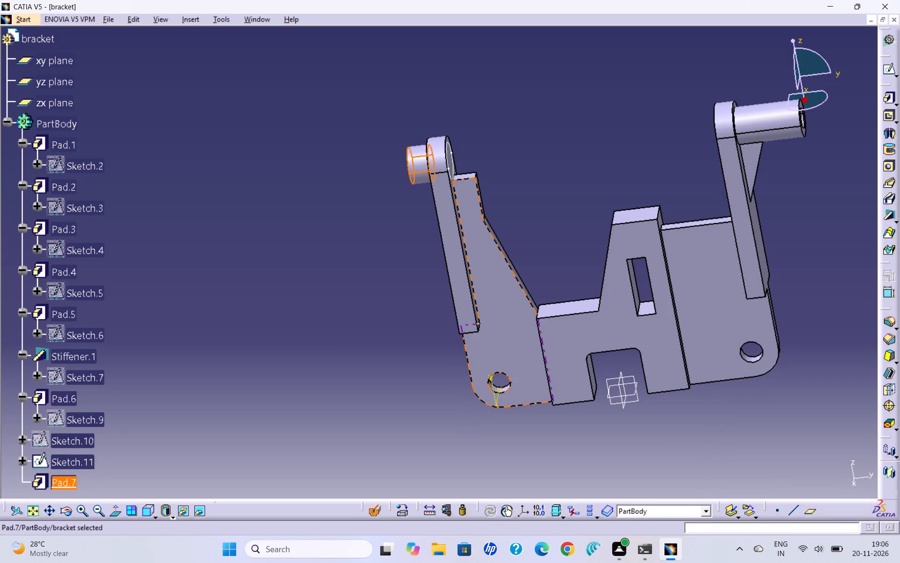
Extrude the Sketch.11 circle 11 mm as a boss on the arch-topped plate's inner face.
{"action": "left_click", "coordinate": [72, 463]}
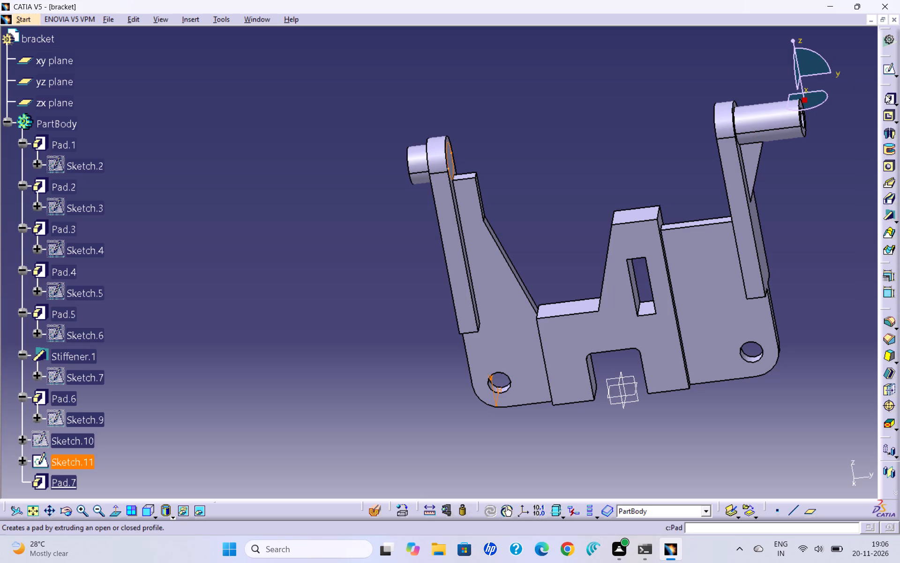
{"action": "left_click", "coordinate": [888, 95]}
{"action": "type", "text": "11"}
{"action": "key", "text": "Return"}
{"action": "right_click", "coordinate": [888, 96]}
{"action": "left_click", "coordinate": [627, 102]}
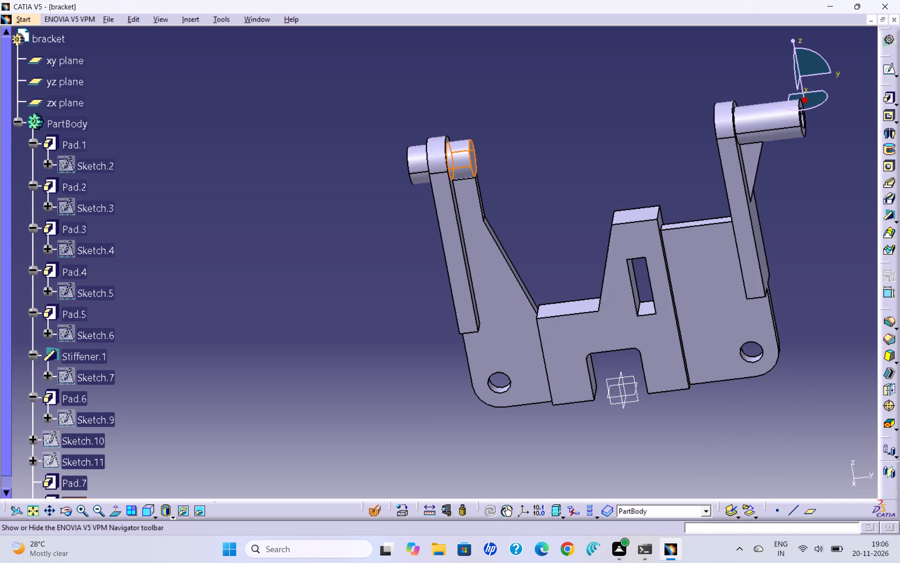
{"action": "left_click", "coordinate": [650, 128]}
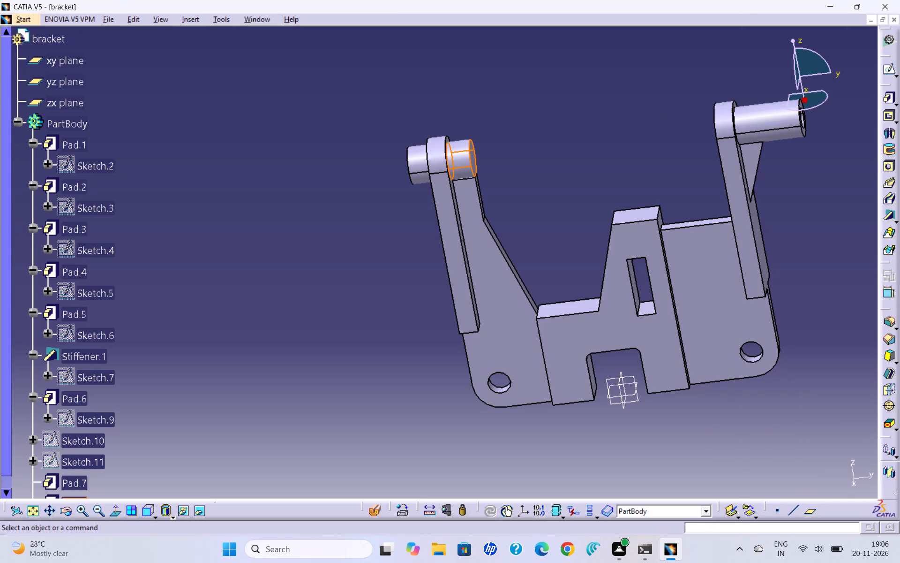
Start a sketch on the outer boss's end face and draw a circle of about 6 mm radius near its centre.
{"action": "left_click", "coordinate": [63, 512]}
{"action": "left_click_drag", "start_coordinate": [342, 319], "coordinate": [440, 292]}
{"action": "left_click", "coordinate": [331, 192]}
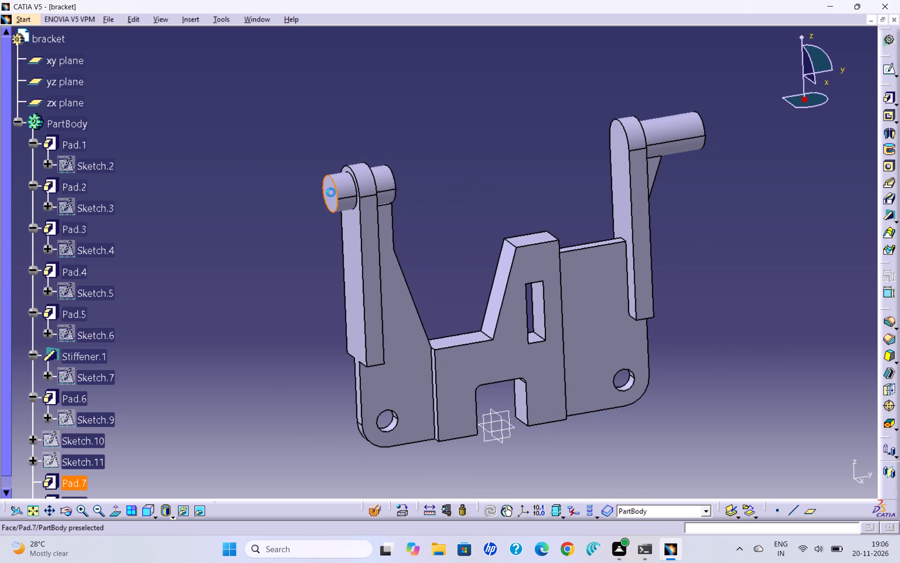
{"action": "left_click", "coordinate": [888, 65]}
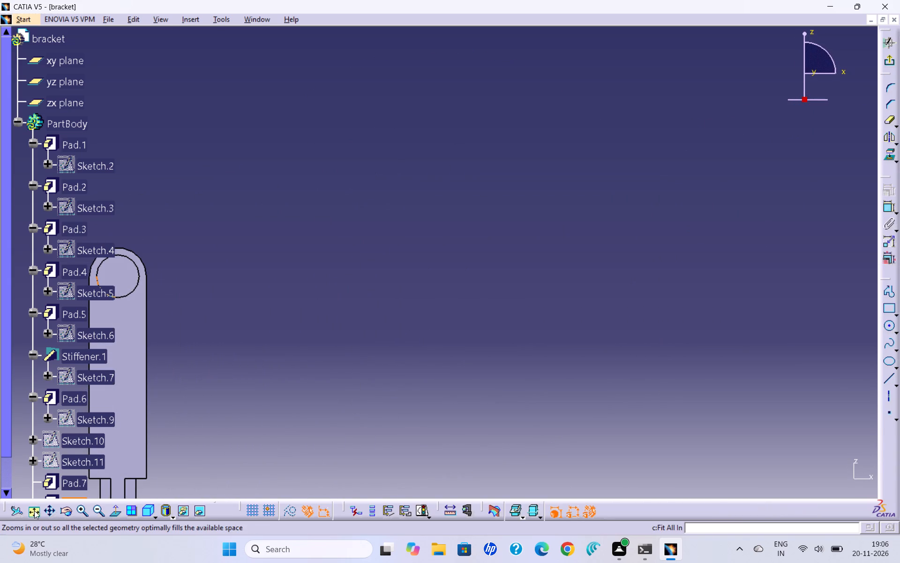
{"action": "left_click", "coordinate": [34, 510]}
{"action": "triple_click", "coordinate": [81, 510]}
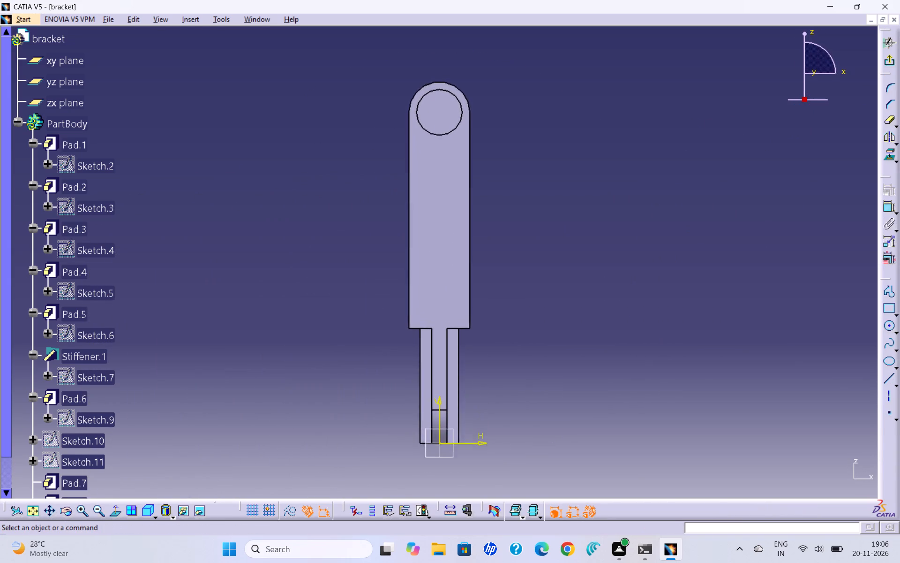
{"action": "left_click", "coordinate": [892, 321]}
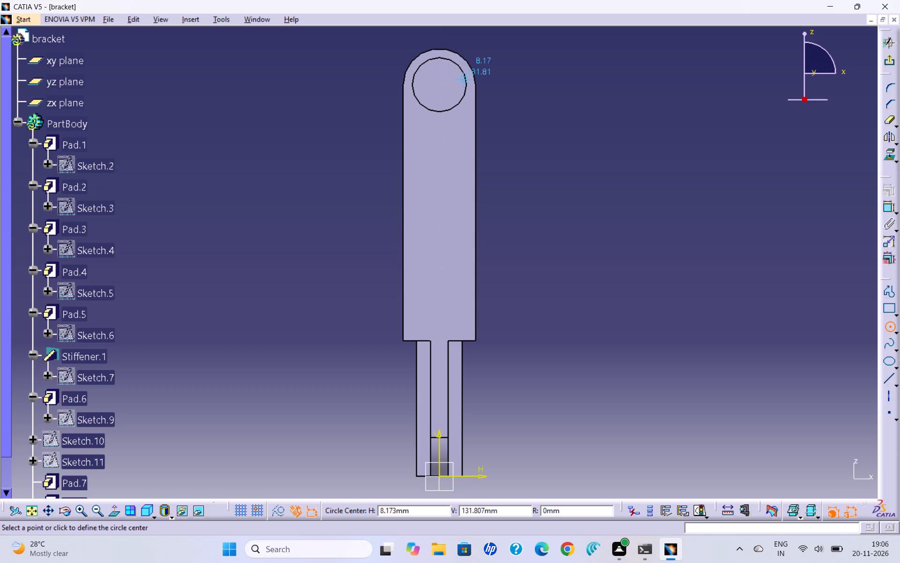
{"action": "left_click", "coordinate": [440, 81]}
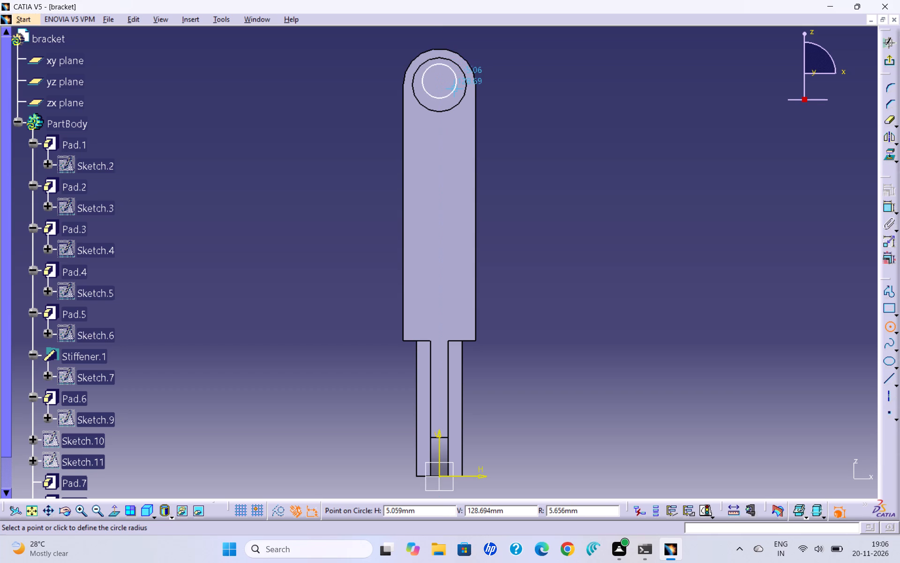
{"action": "left_click", "coordinate": [453, 90]}
{"action": "left_click", "coordinate": [614, 126]}
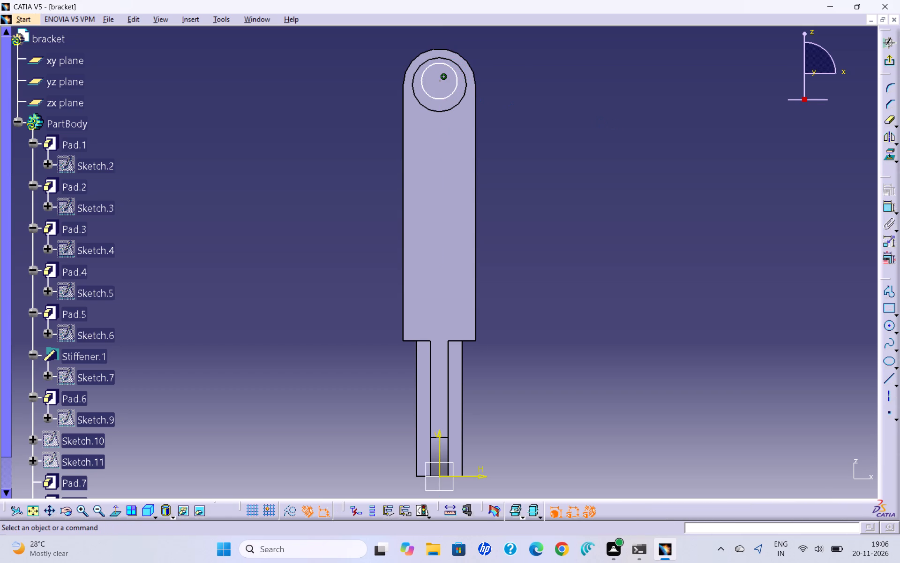
Dimension the new circle's diameter and set it to 10 mm.
{"action": "left_click", "coordinate": [888, 208]}
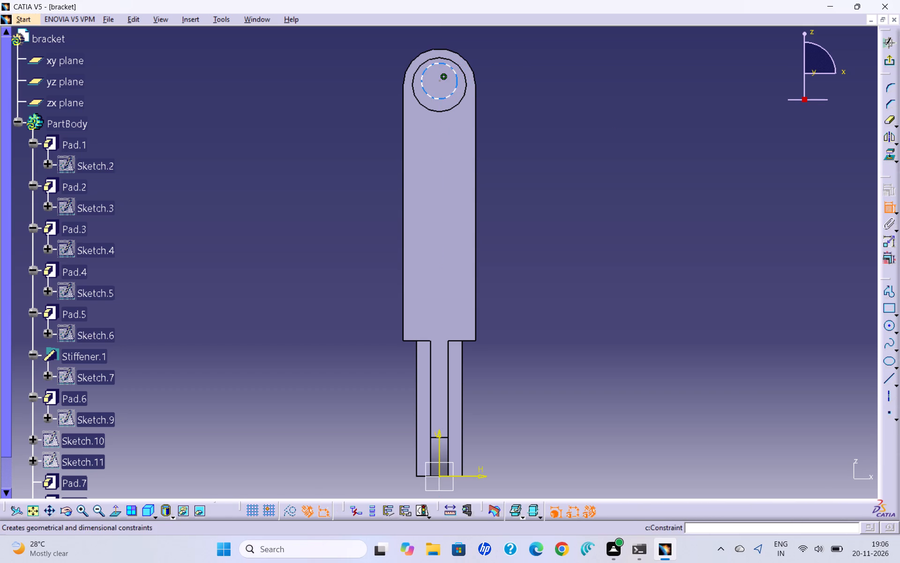
{"action": "left_click", "coordinate": [457, 78]}
{"action": "left_click", "coordinate": [517, 77]}
{"action": "double_click", "coordinate": [525, 74]}
{"action": "type", "text": "10"}
{"action": "key", "text": "Return"}
{"action": "left_click", "coordinate": [536, 116]}
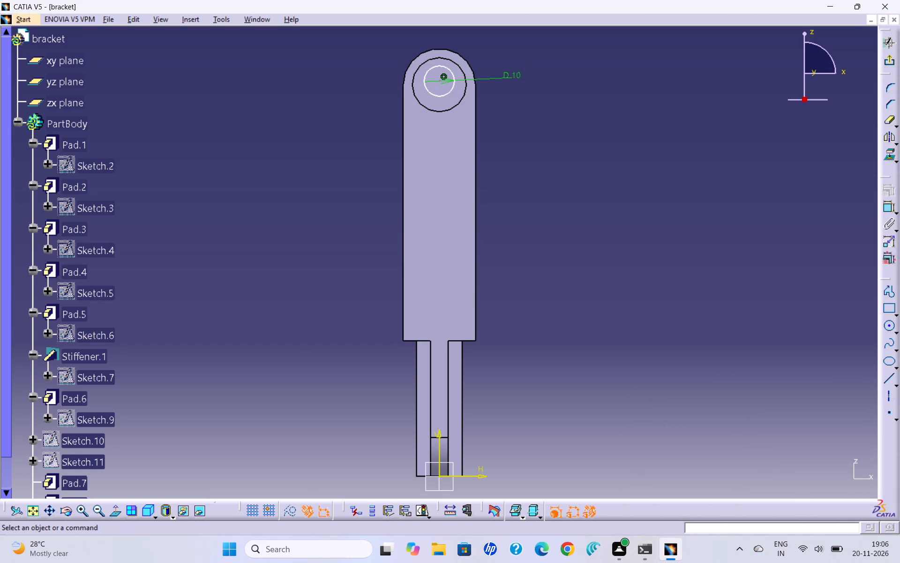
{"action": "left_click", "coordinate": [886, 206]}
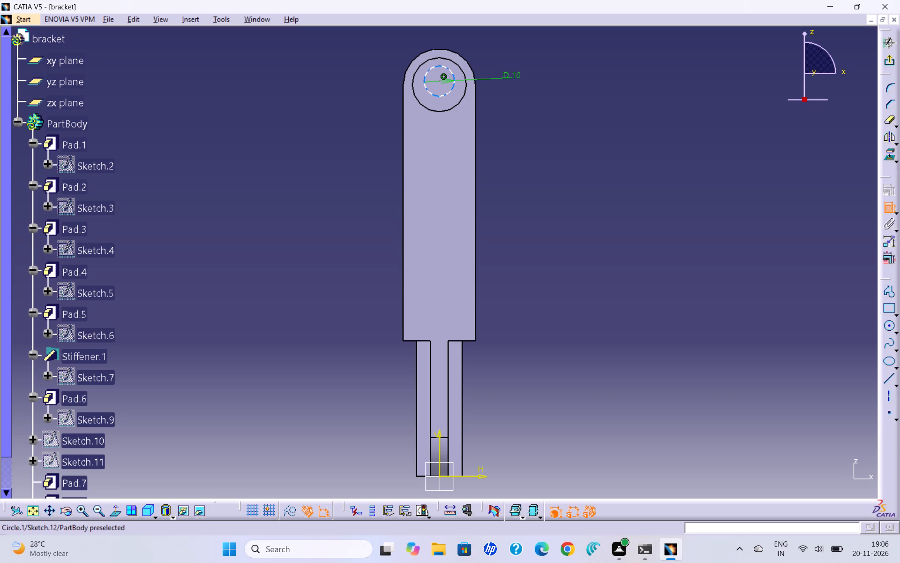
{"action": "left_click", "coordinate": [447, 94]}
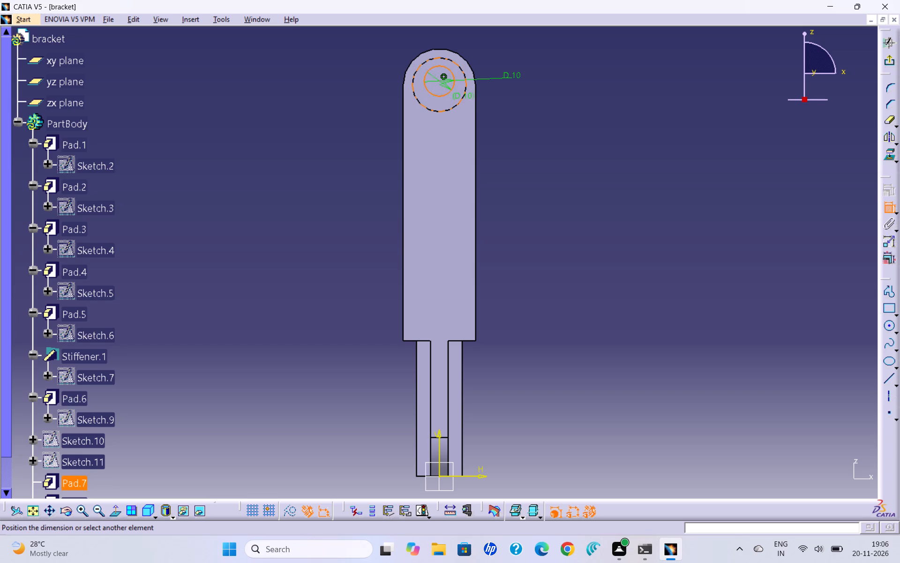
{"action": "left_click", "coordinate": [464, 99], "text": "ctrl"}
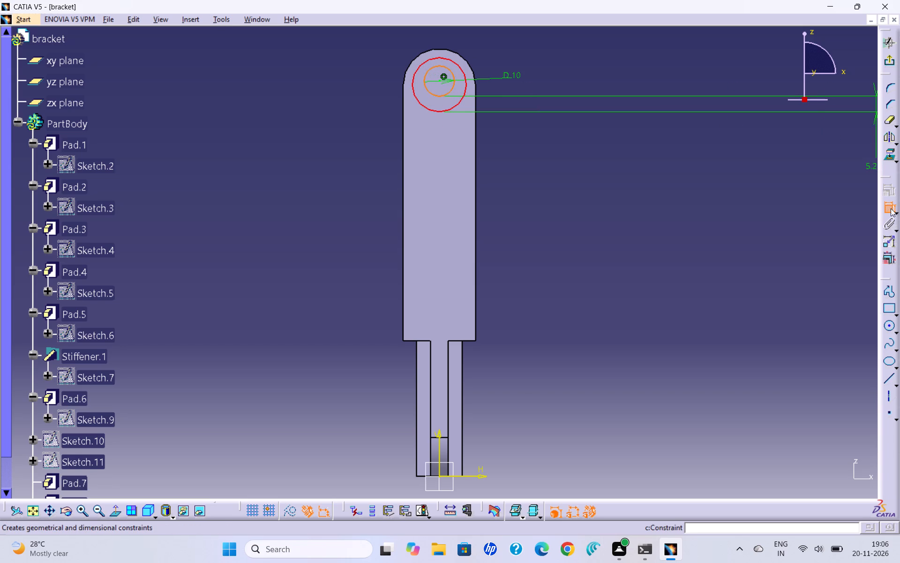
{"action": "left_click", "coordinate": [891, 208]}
Constrain the 10 mm circle as concentric with the outer boss's circular edge.
{"action": "left_click", "coordinate": [434, 94]}
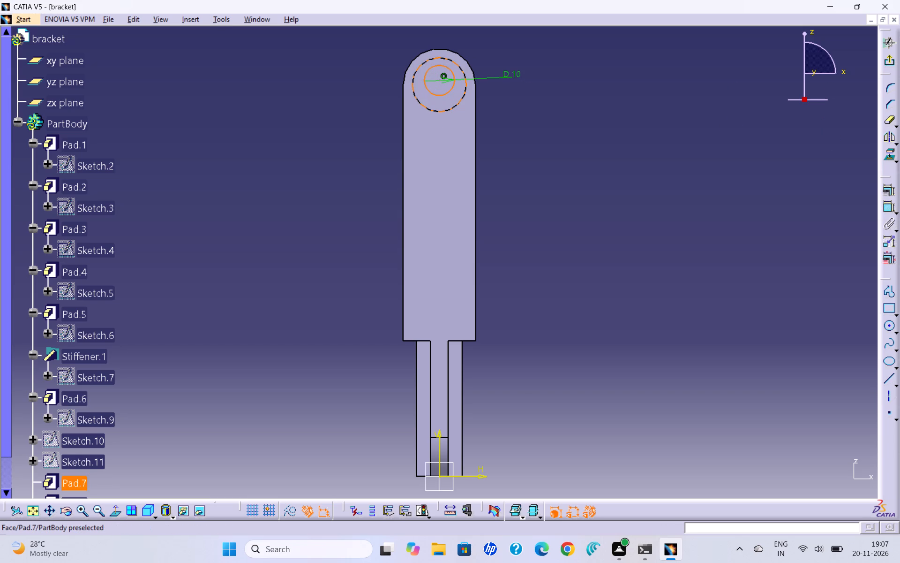
{"action": "left_click", "coordinate": [457, 104], "text": "ctrl"}
{"action": "left_click", "coordinate": [894, 186]}
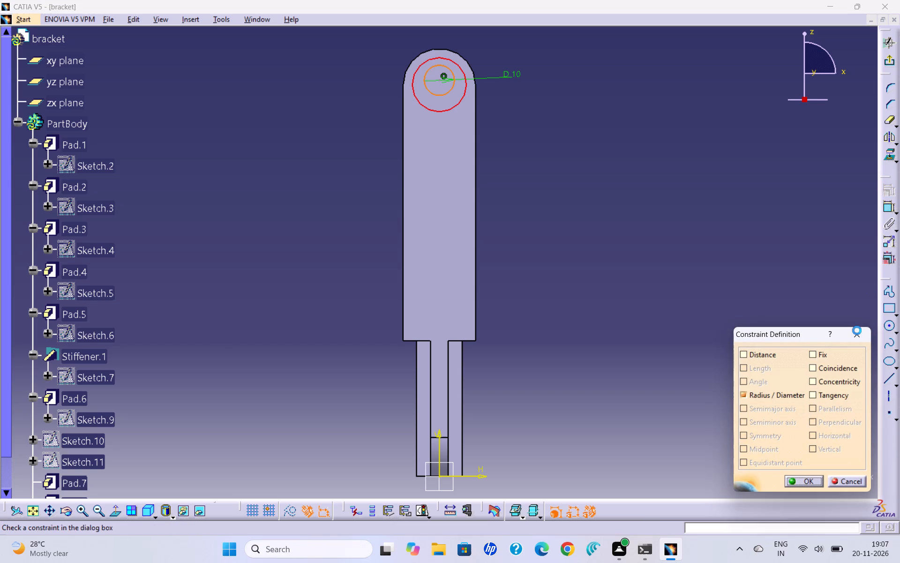
{"action": "left_click", "coordinate": [829, 383]}
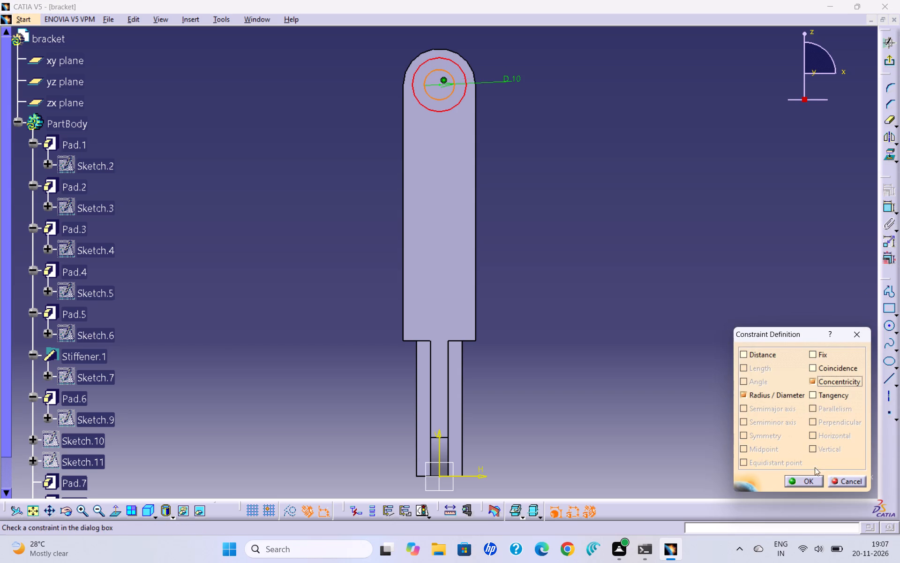
{"action": "left_click", "coordinate": [805, 483]}
{"action": "left_click", "coordinate": [681, 372]}
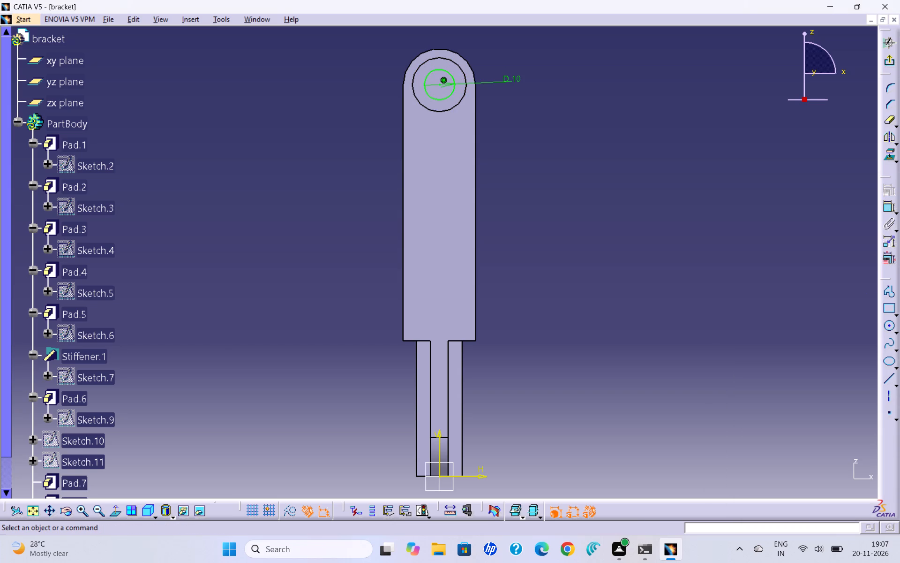
Leave the sketch and set up a Pocket of the 10 mm circle with the Up to last limit, previewing it through both bosses.
{"action": "left_click", "coordinate": [890, 65]}
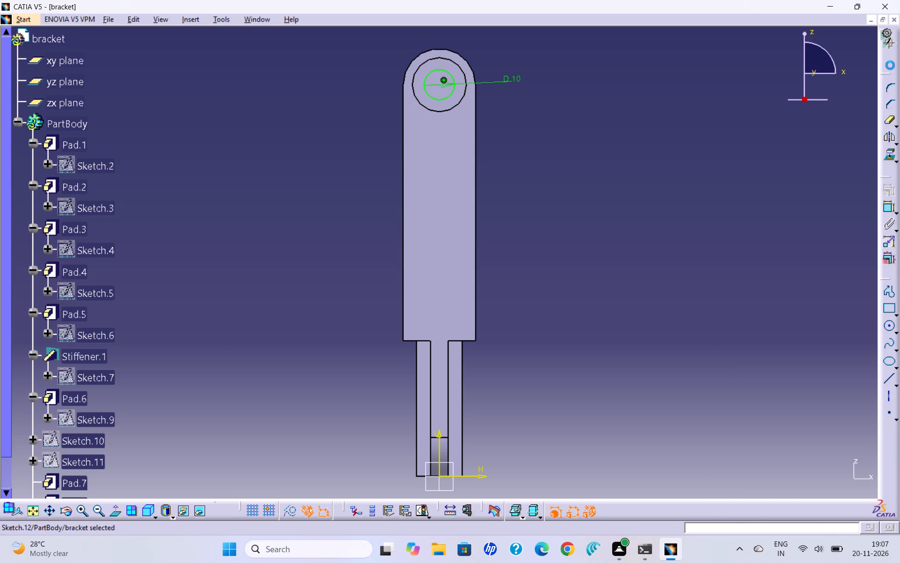
{"action": "left_click", "coordinate": [889, 119]}
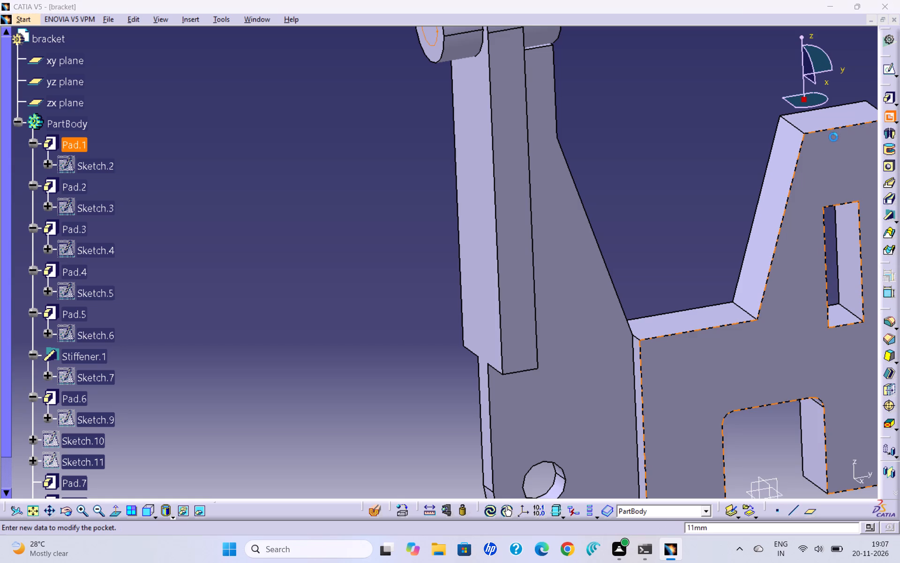
{"action": "left_click", "coordinate": [851, 326]}
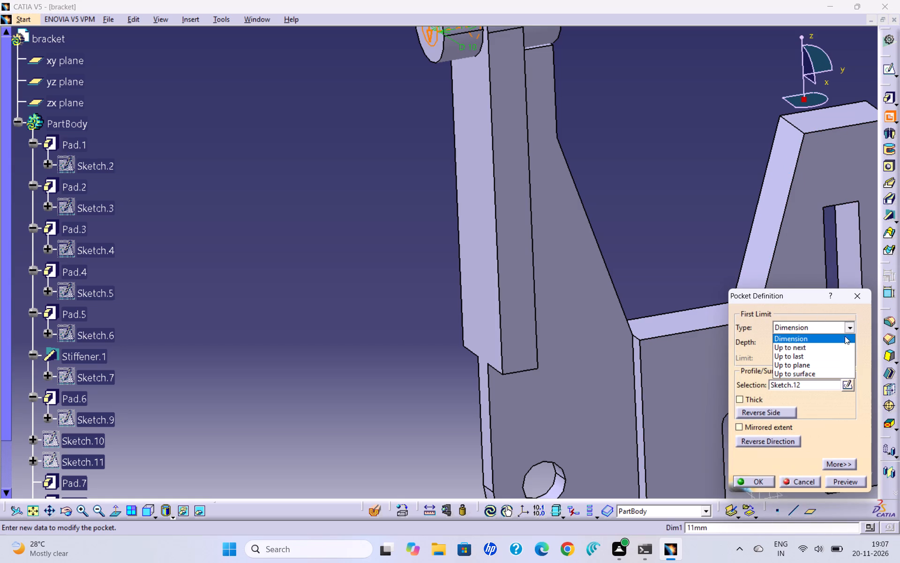
{"action": "left_click", "coordinate": [832, 351]}
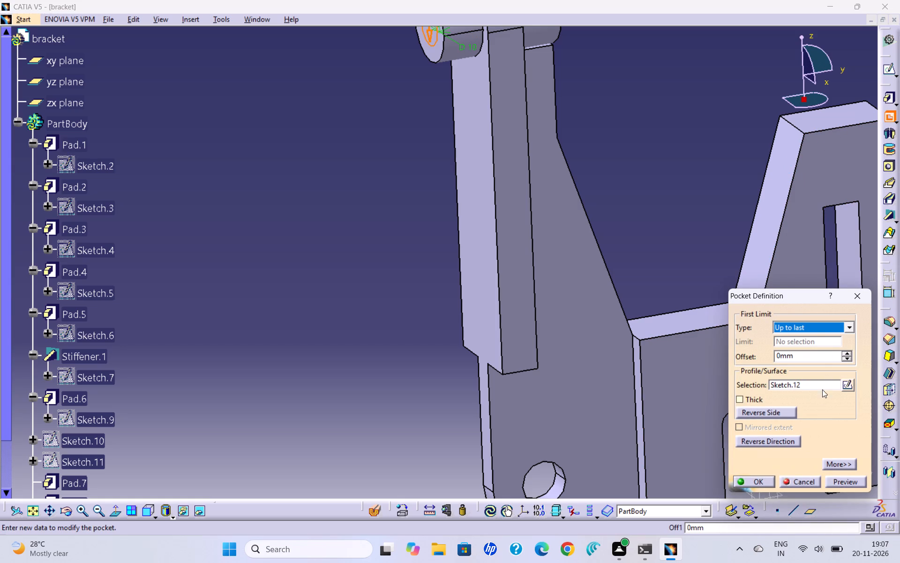
{"action": "left_click", "coordinate": [832, 481]}
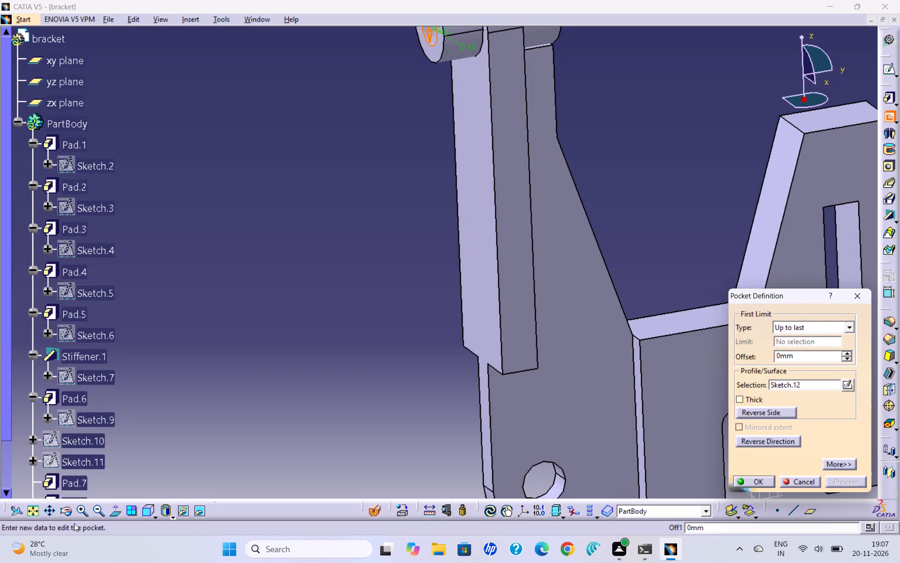
{"action": "left_click", "coordinate": [45, 513]}
{"action": "left_click_drag", "start_coordinate": [386, 140], "coordinate": [401, 206]}
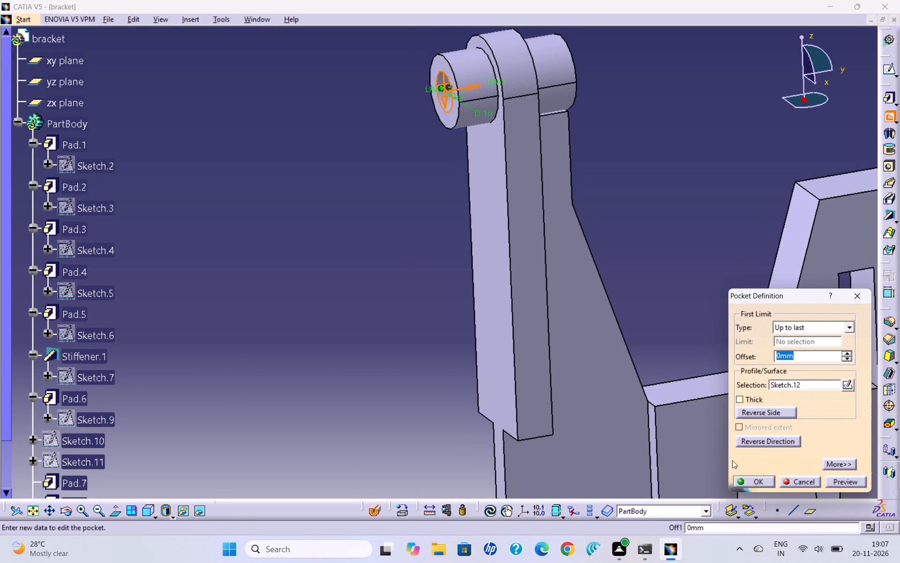
{"action": "left_click", "coordinate": [838, 480]}
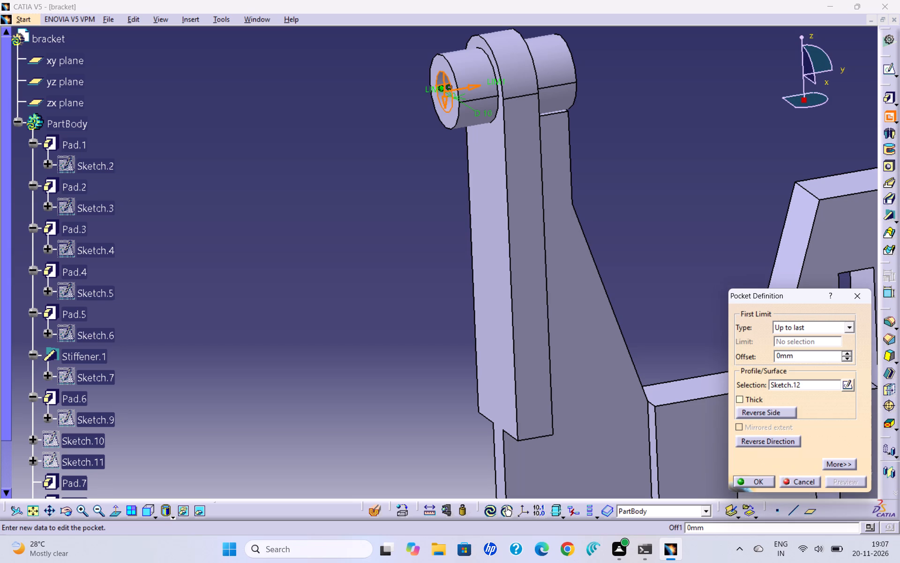
Inspect the previewed bore from both ends and create the Up to last pocket of the 10 mm circle through the bosses.
{"action": "left_click_drag", "start_coordinate": [67, 513], "coordinate": [73, 512]}
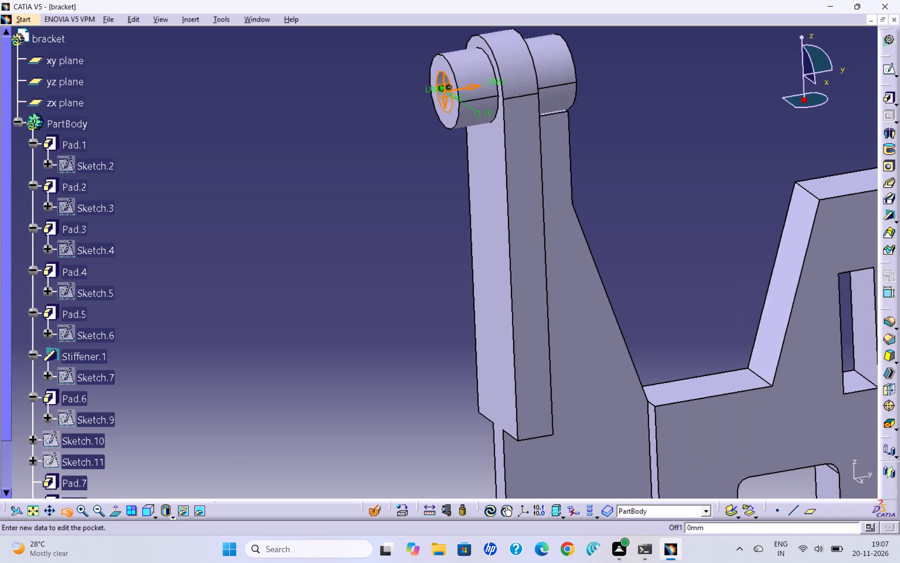
{"action": "left_click_drag", "start_coordinate": [659, 190], "coordinate": [605, 221]}
{"action": "left_click_drag", "start_coordinate": [47, 515], "coordinate": [77, 507]}
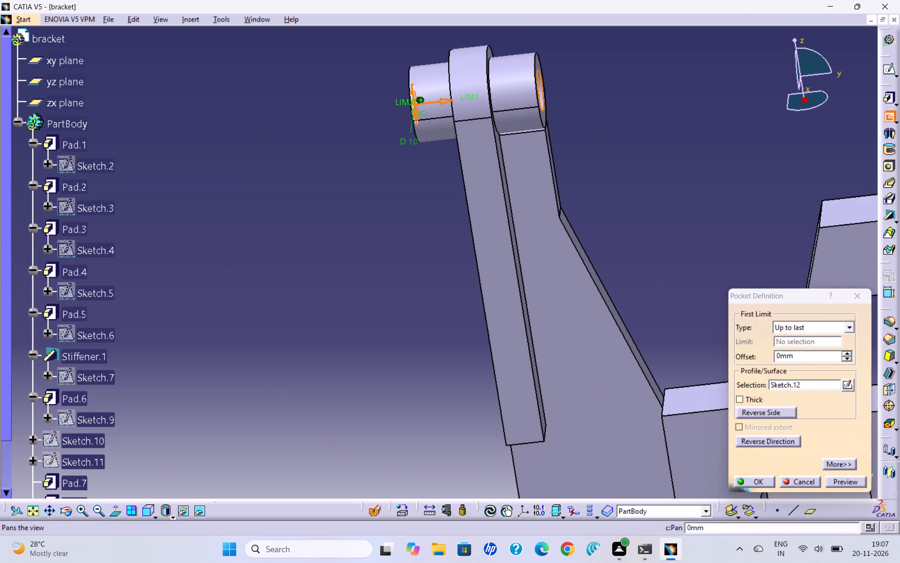
{"action": "left_click_drag", "start_coordinate": [674, 166], "coordinate": [557, 173]}
{"action": "left_click_drag", "start_coordinate": [652, 167], "coordinate": [580, 170]}
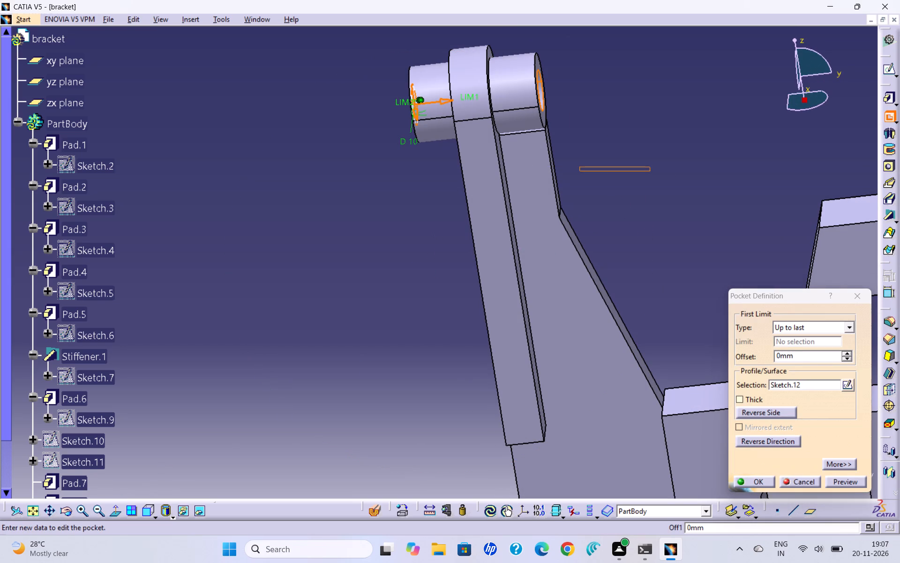
{"action": "left_click", "coordinate": [50, 507]}
{"action": "left_click_drag", "start_coordinate": [652, 169], "coordinate": [440, 197]}
{"action": "left_click", "coordinate": [64, 514]}
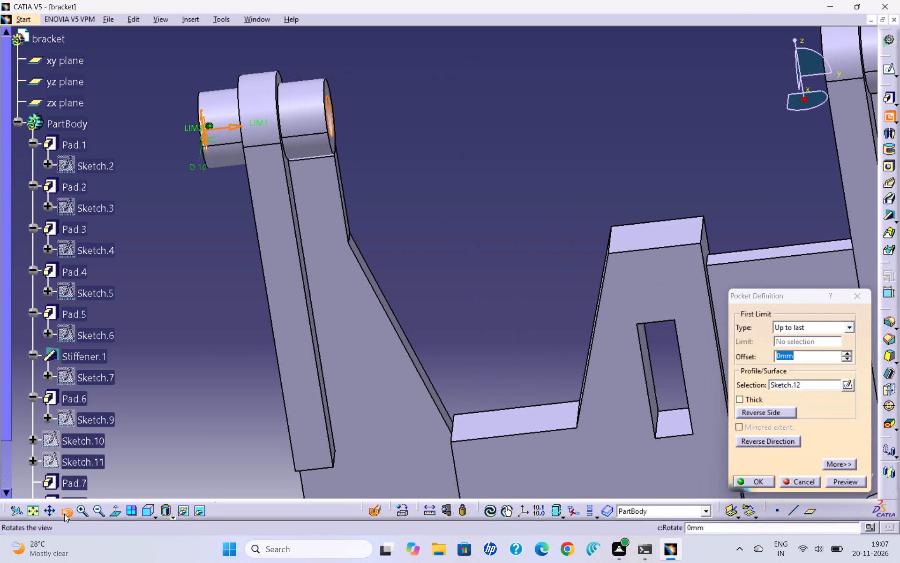
{"action": "left_click_drag", "start_coordinate": [531, 53], "coordinate": [459, 56]}
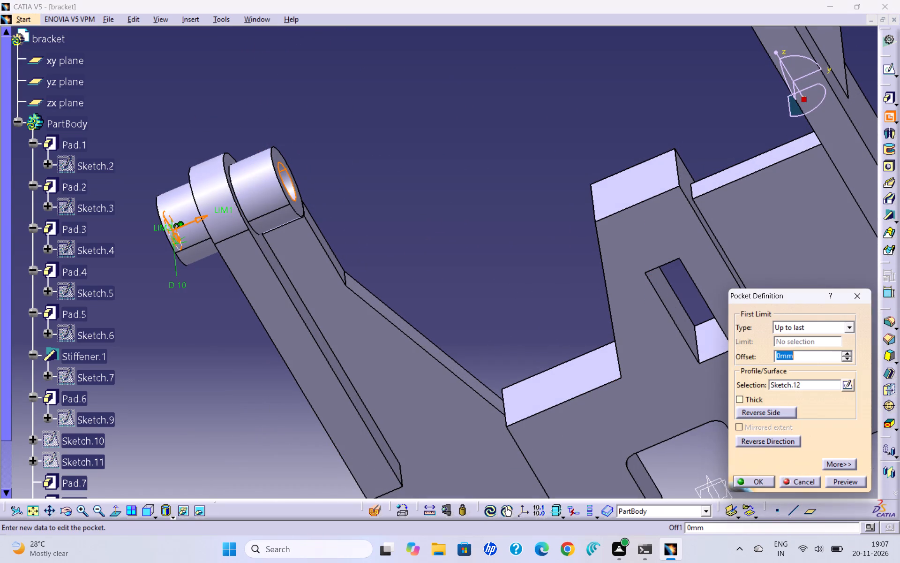
{"action": "left_click_drag", "start_coordinate": [427, 198], "coordinate": [471, 190]}
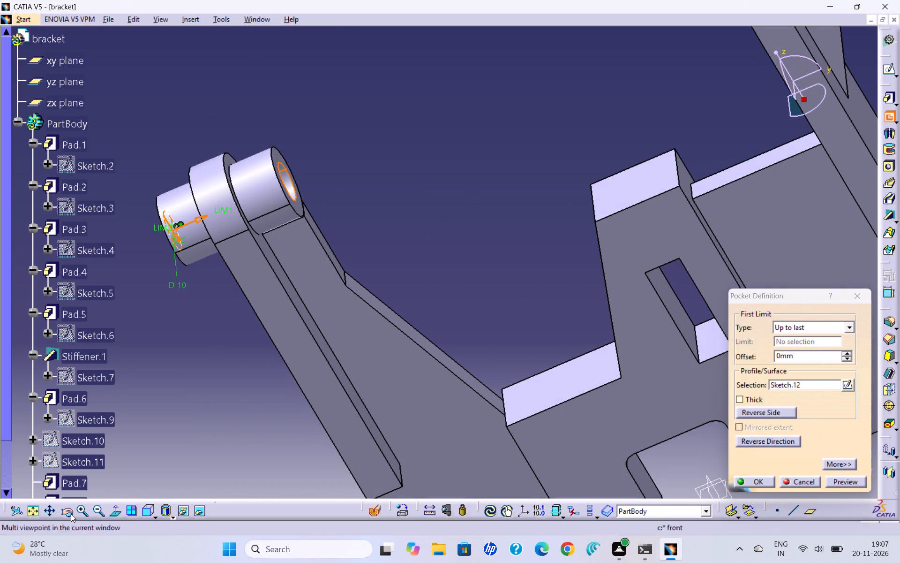
{"action": "left_click", "coordinate": [70, 514]}
{"action": "left_click_drag", "start_coordinate": [580, 85], "coordinate": [588, 129]}
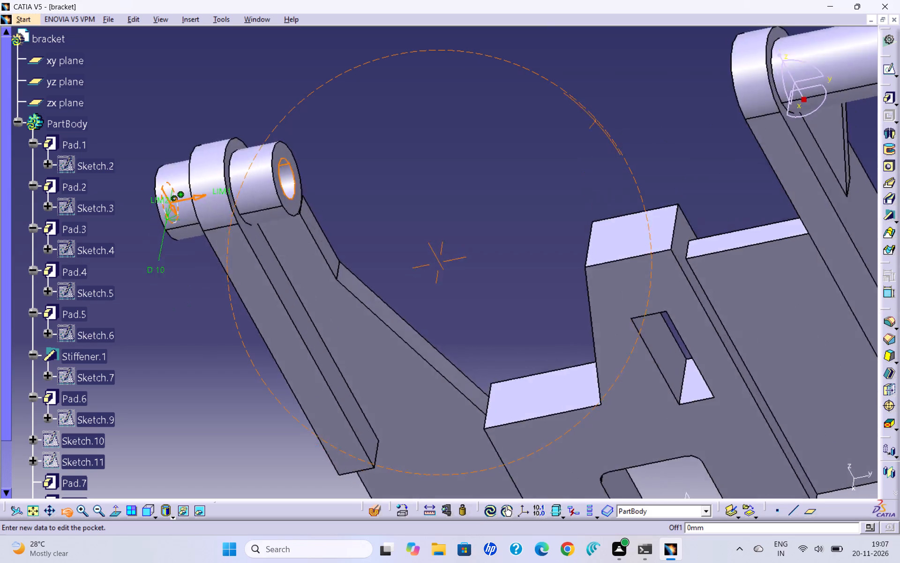
{"action": "left_click_drag", "start_coordinate": [588, 129], "coordinate": [724, 88]}
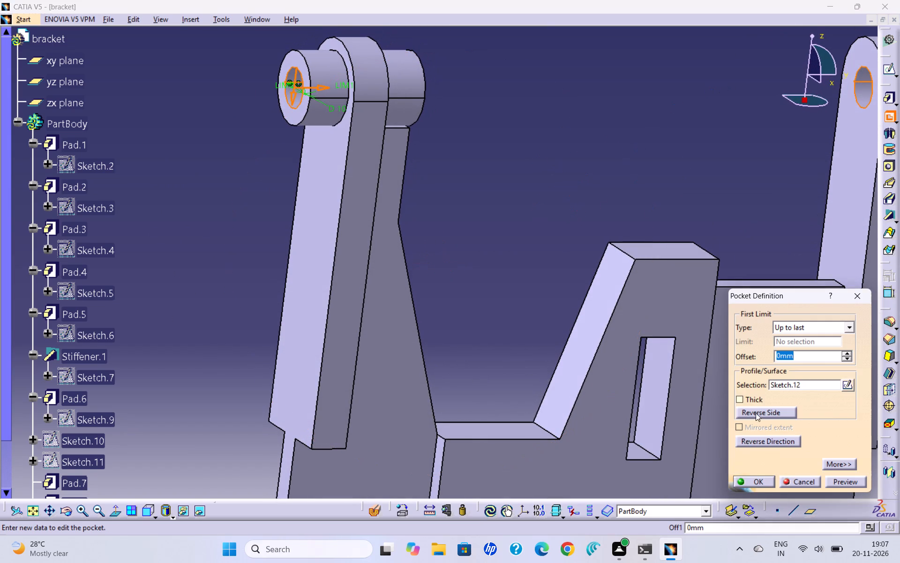
{"action": "left_click", "coordinate": [749, 481]}
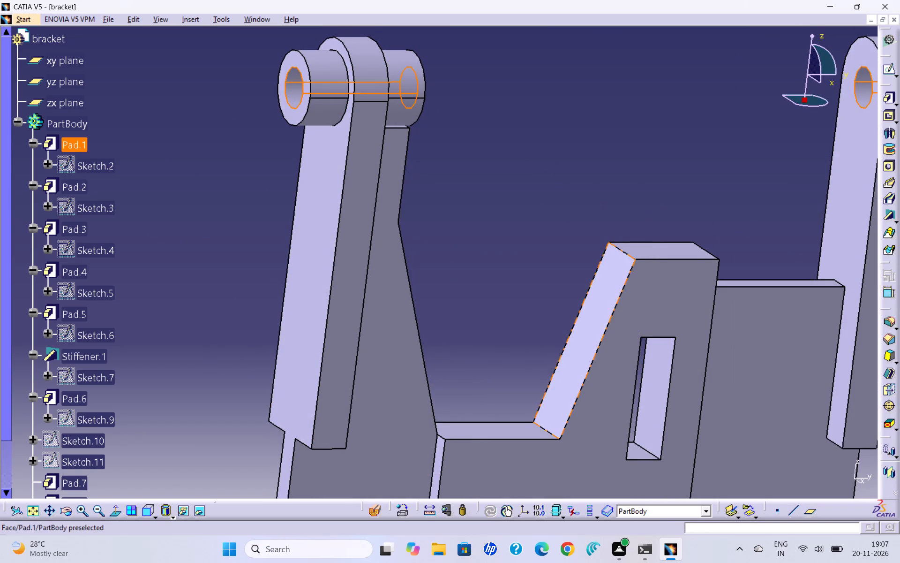
{"action": "left_click", "coordinate": [605, 229]}
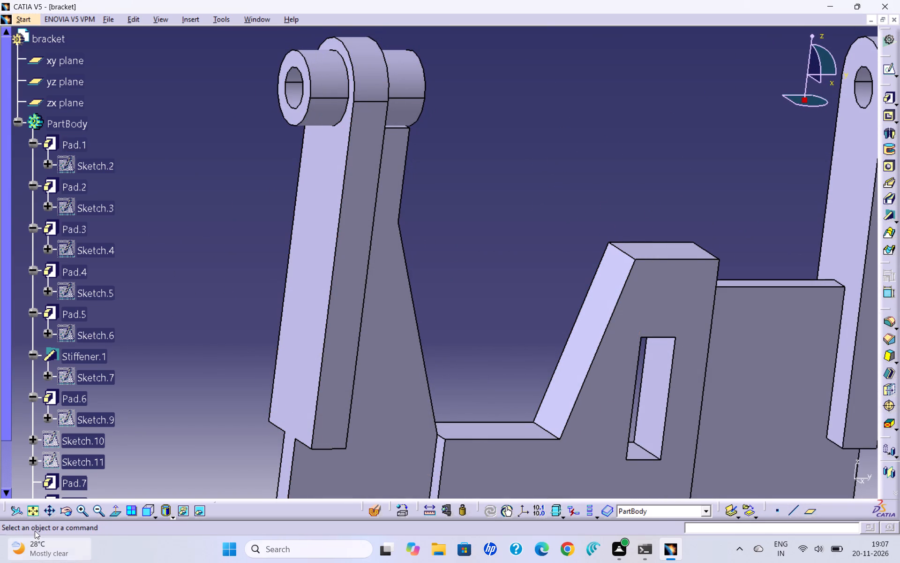
Save the part as a CATPart named bracket in the Documents folder.
{"action": "left_click", "coordinate": [66, 508]}
{"action": "left_click_drag", "start_coordinate": [577, 259], "coordinate": [276, 322]}
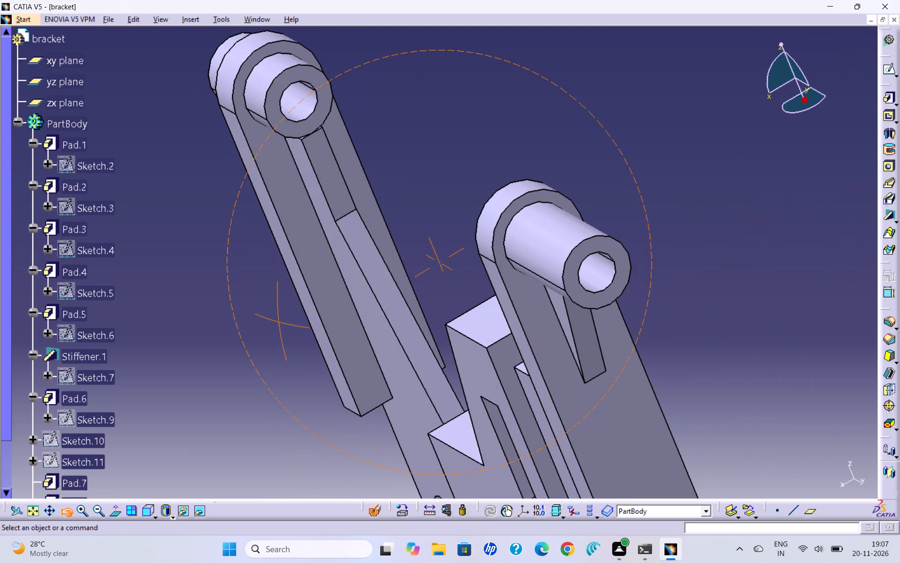
{"action": "left_click_drag", "start_coordinate": [276, 322], "coordinate": [620, 224]}
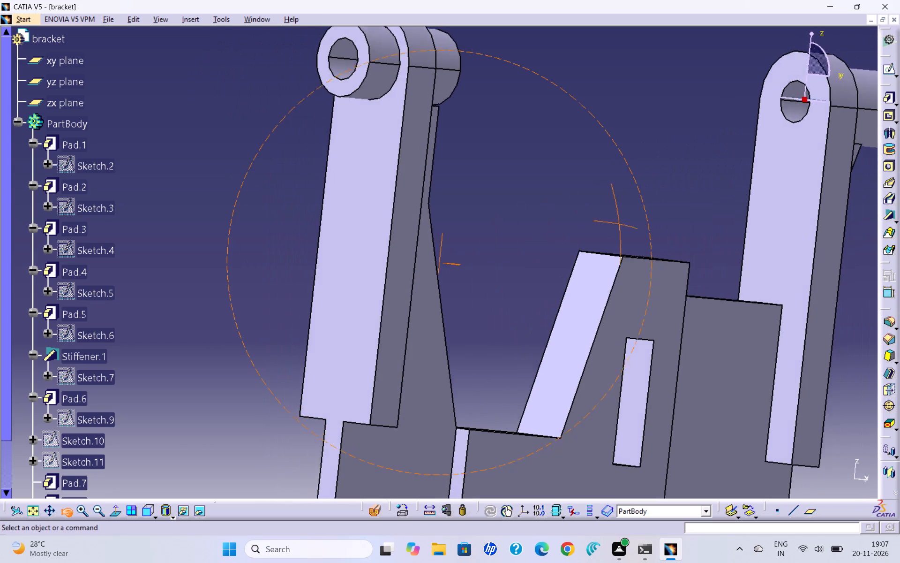
{"action": "left_click_drag", "start_coordinate": [620, 224], "coordinate": [620, 224]}
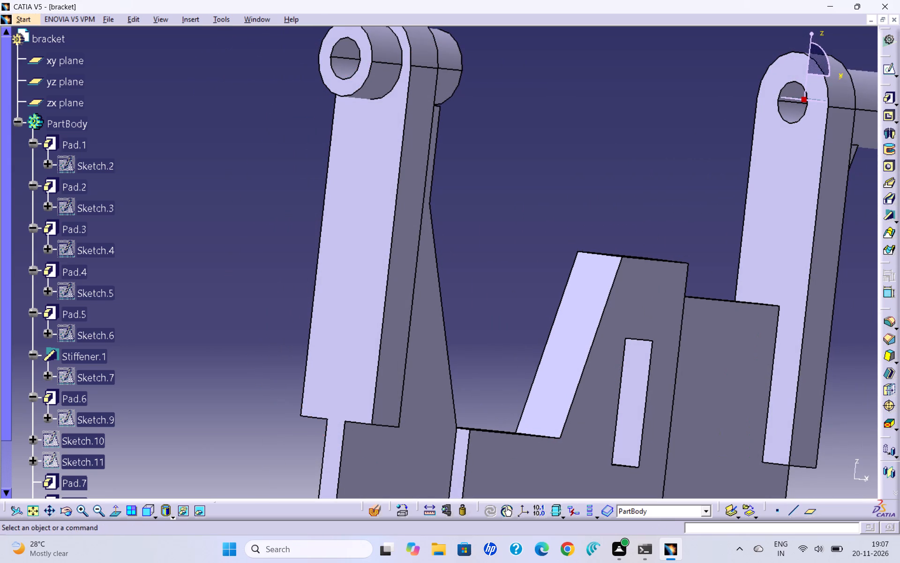
{"action": "key", "text": "ctrl+s"}
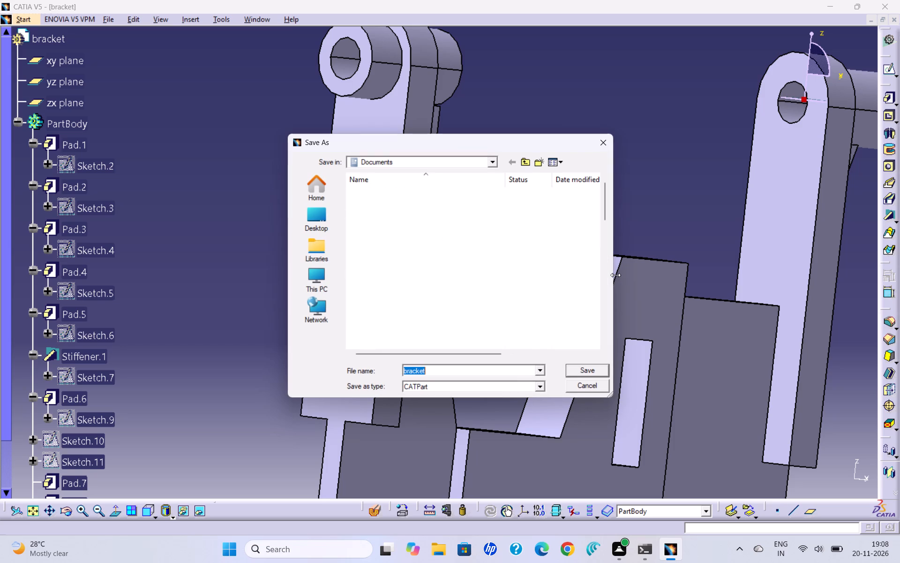
{"action": "key", "text": "Return"}
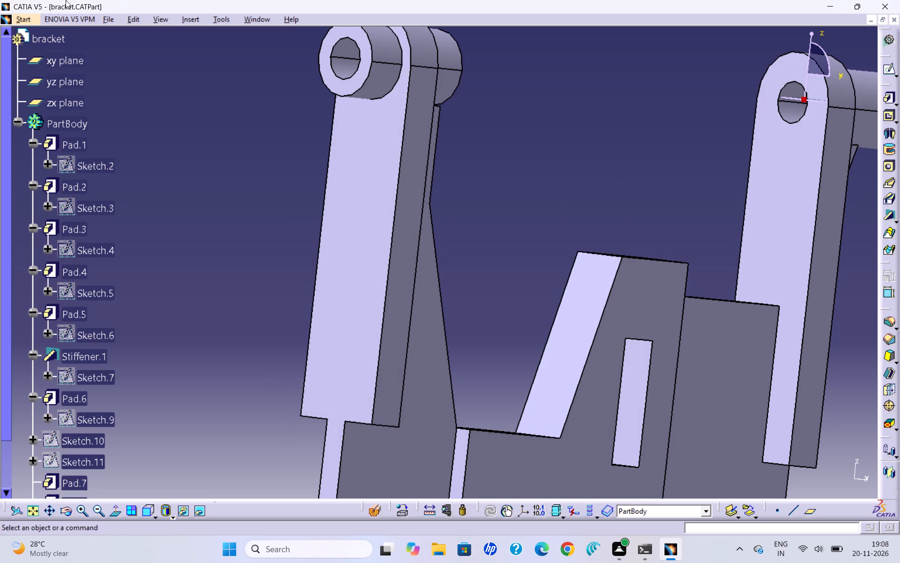
Create a new Drafting document with an empty layout on an A0 ISO landscape sheet.
{"action": "left_click", "coordinate": [25, 22]}
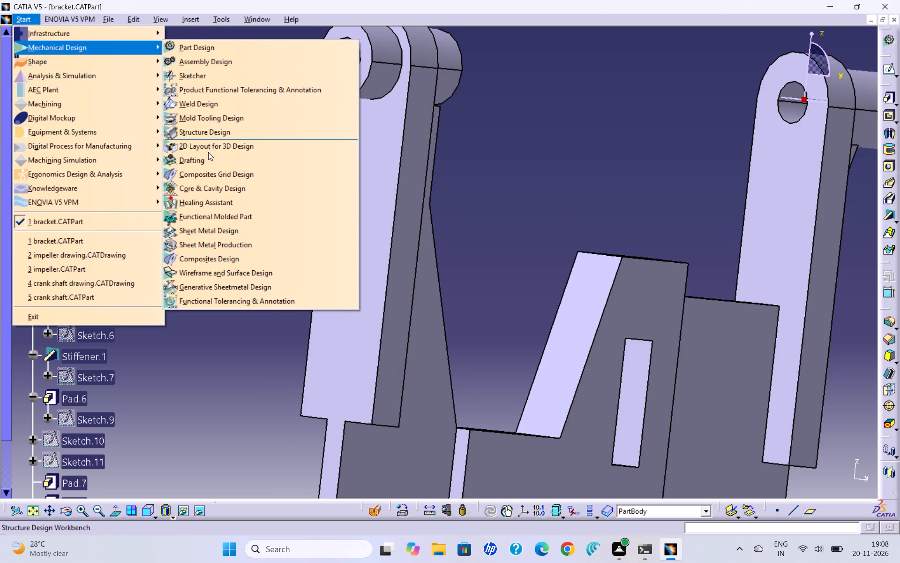
{"action": "left_click", "coordinate": [208, 154]}
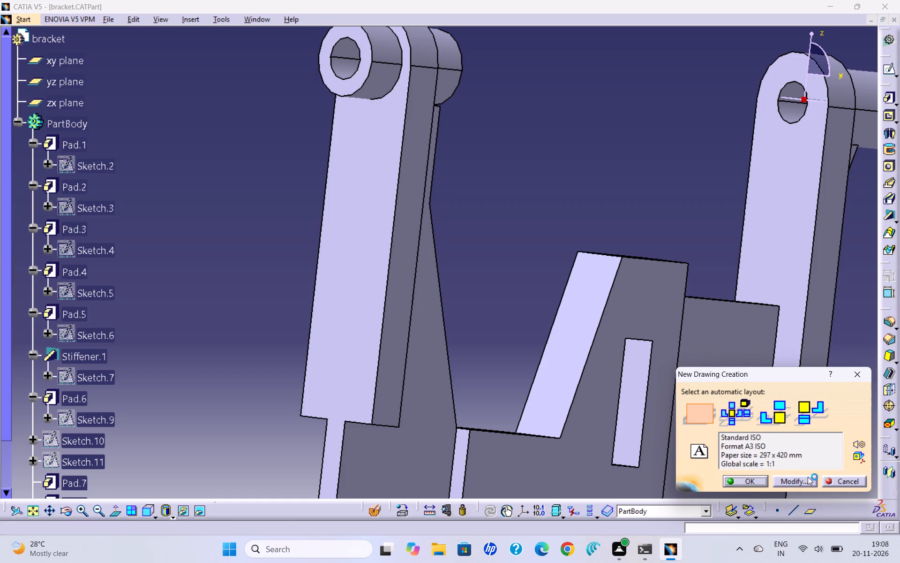
{"action": "left_click", "coordinate": [808, 486]}
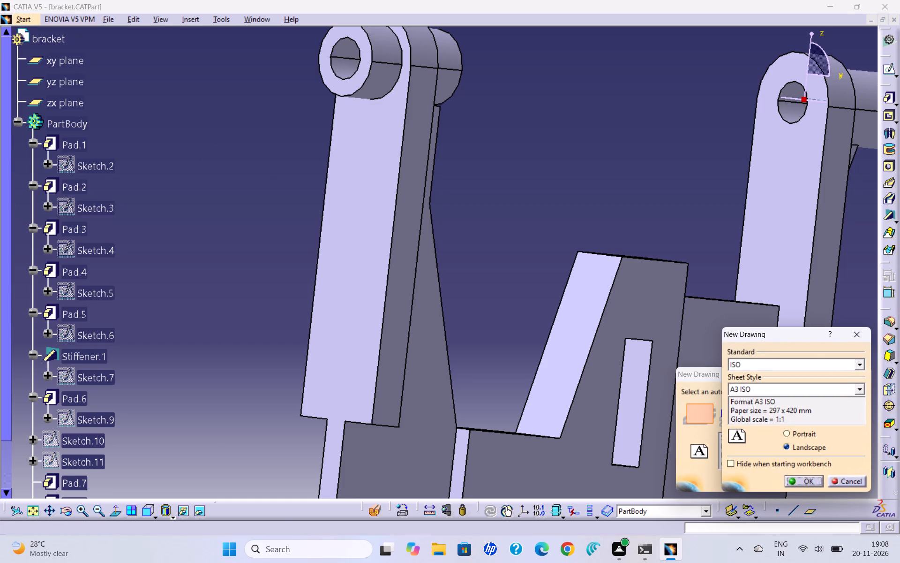
{"action": "left_click", "coordinate": [774, 397]}
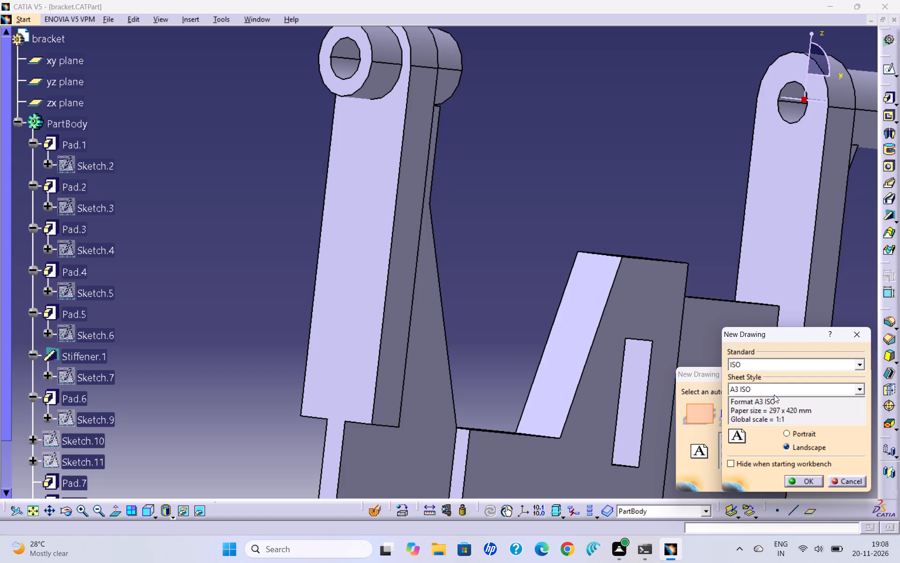
{"action": "left_click", "coordinate": [774, 394]}
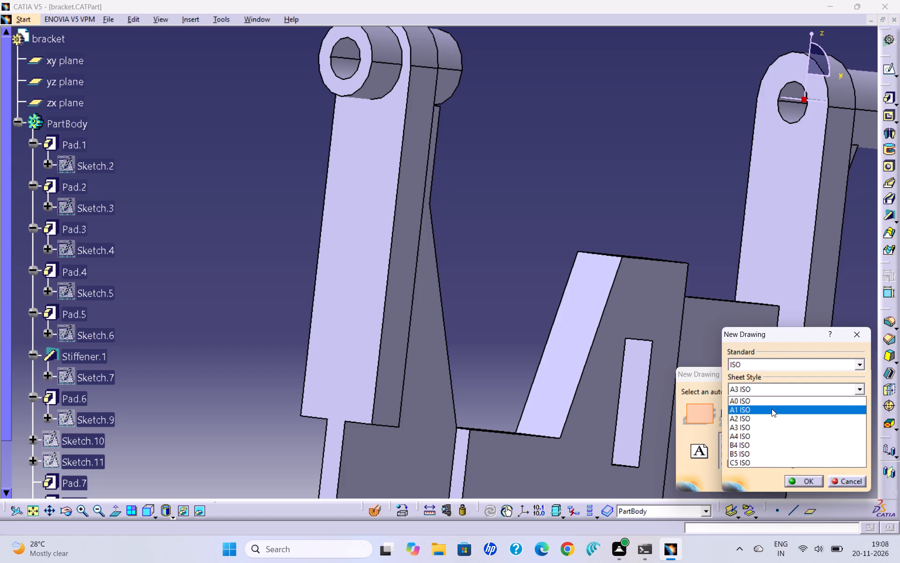
{"action": "left_click", "coordinate": [771, 403]}
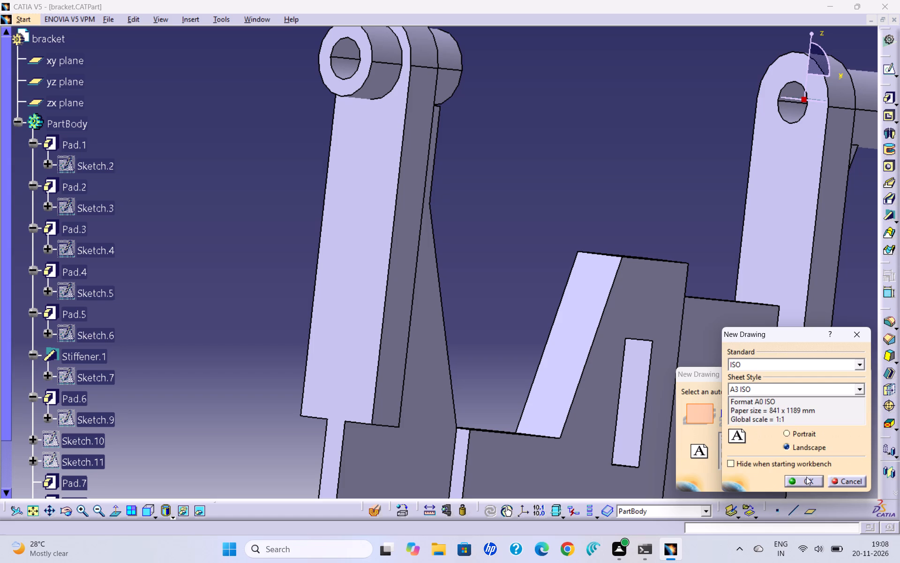
{"action": "left_click", "coordinate": [806, 477]}
{"action": "left_click", "coordinate": [746, 483]}
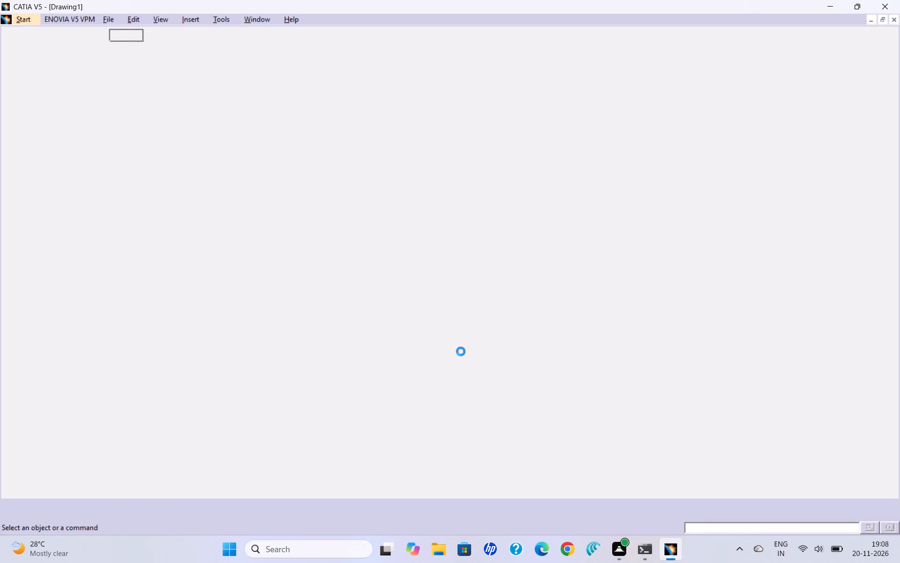
Add a frame and title block in Drawing Titleblock Sample 1 style to the sheet background, returning to the working views.
{"action": "left_click", "coordinate": [135, 19]}
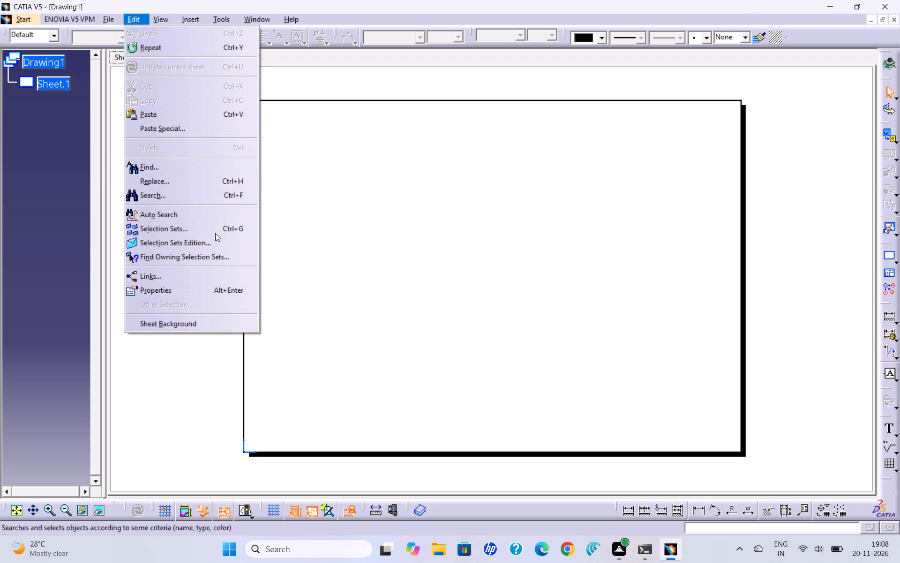
{"action": "left_click", "coordinate": [228, 324]}
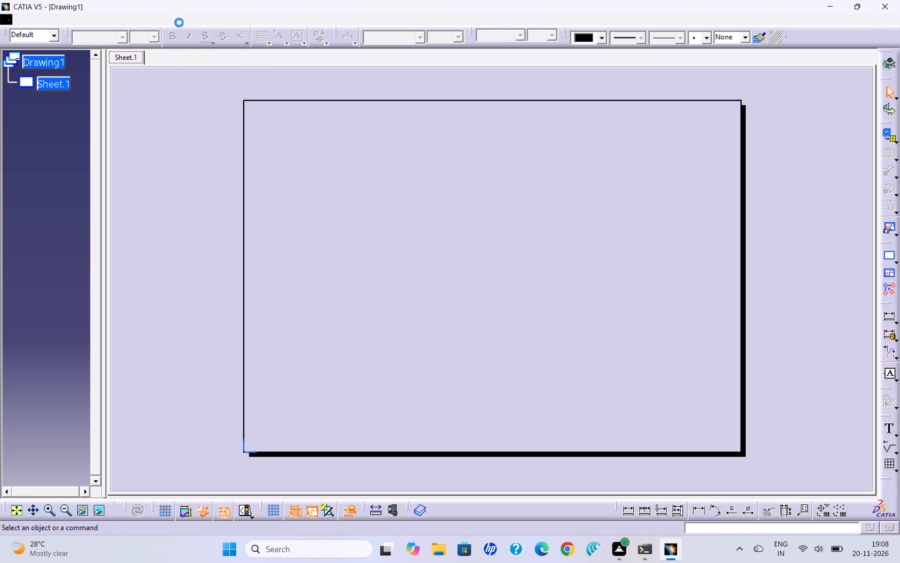
{"action": "left_click", "coordinate": [218, 19]}
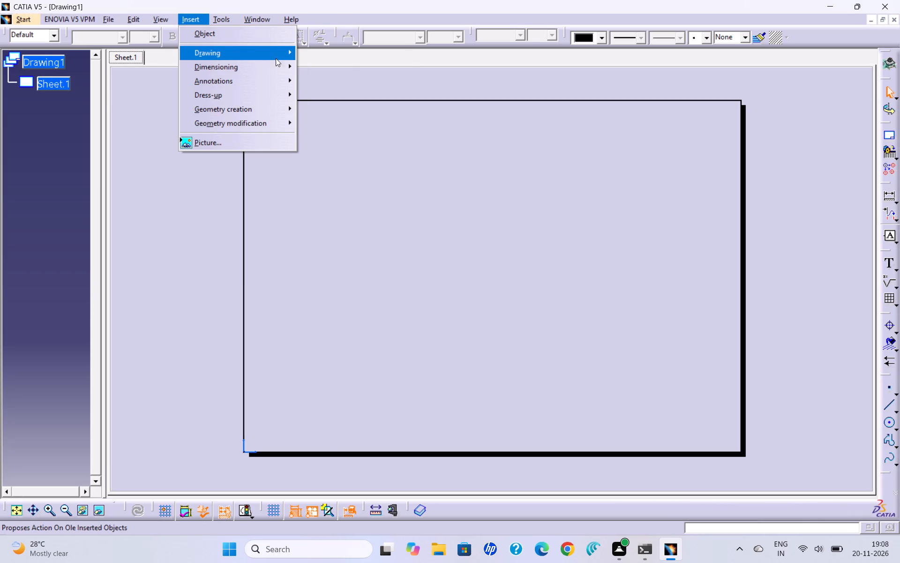
{"action": "left_click", "coordinate": [358, 53]}
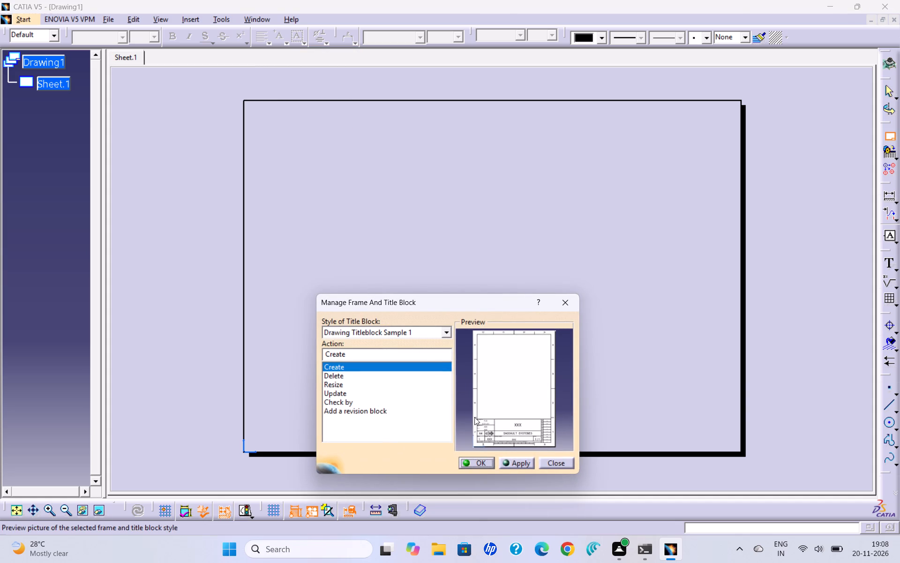
{"action": "left_click", "coordinate": [507, 466]}
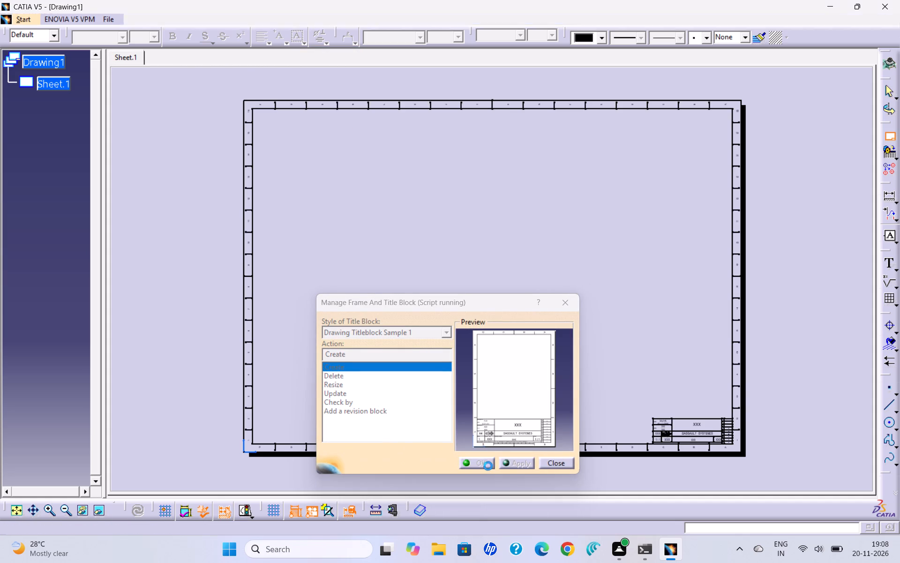
{"action": "left_click", "coordinate": [488, 466]}
{"action": "left_click", "coordinate": [505, 394]}
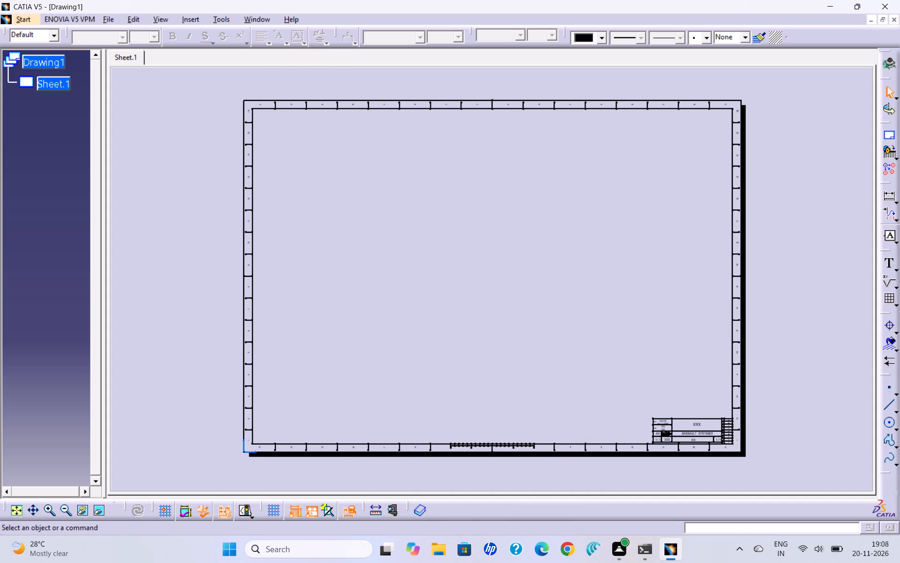
{"action": "left_click", "coordinate": [110, 20]}
{"action": "left_click", "coordinate": [132, 19]}
{"action": "left_click", "coordinate": [135, 20]}
{"action": "left_click", "coordinate": [176, 321]}
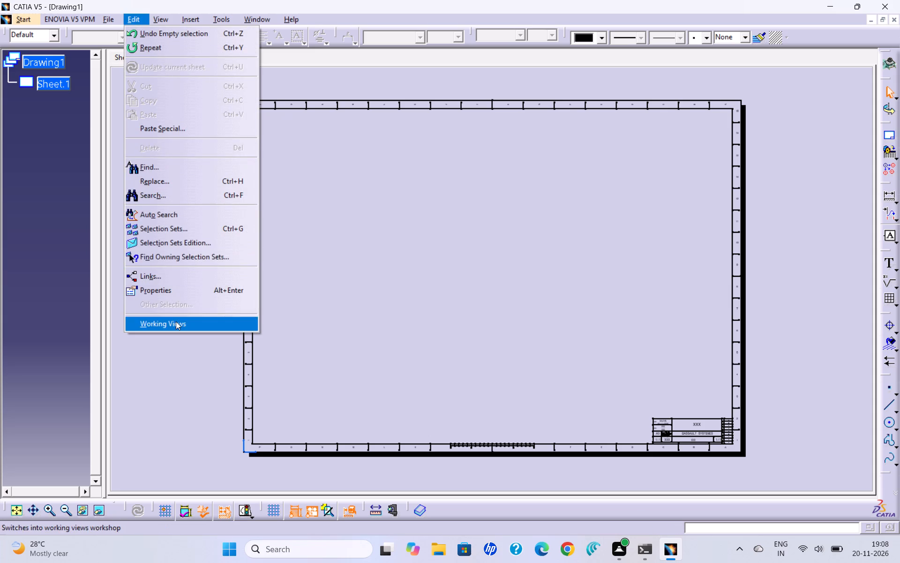
Create a front view of the bracket part on the sheet, using the planar face of its central plate beside the slot as reference.
{"action": "left_click", "coordinate": [193, 21]}
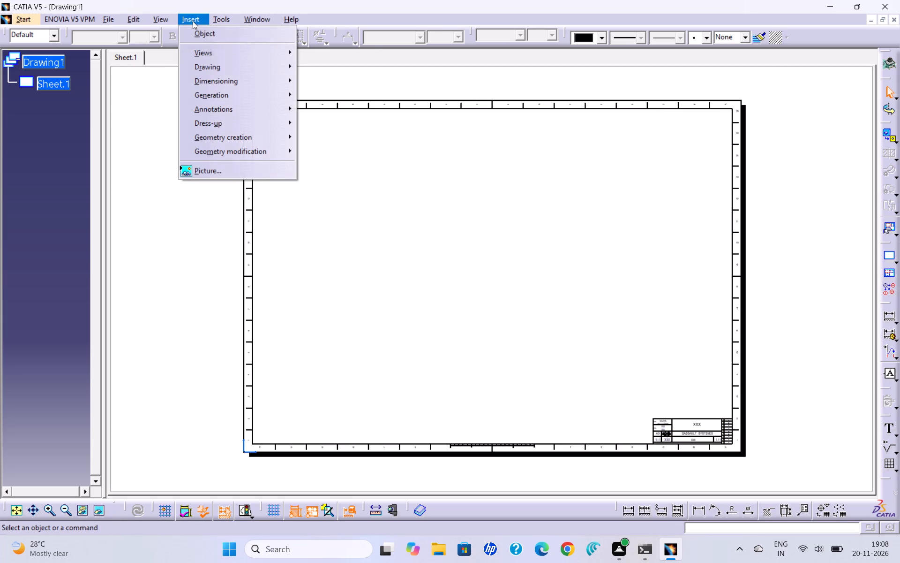
{"action": "left_click", "coordinate": [417, 53]}
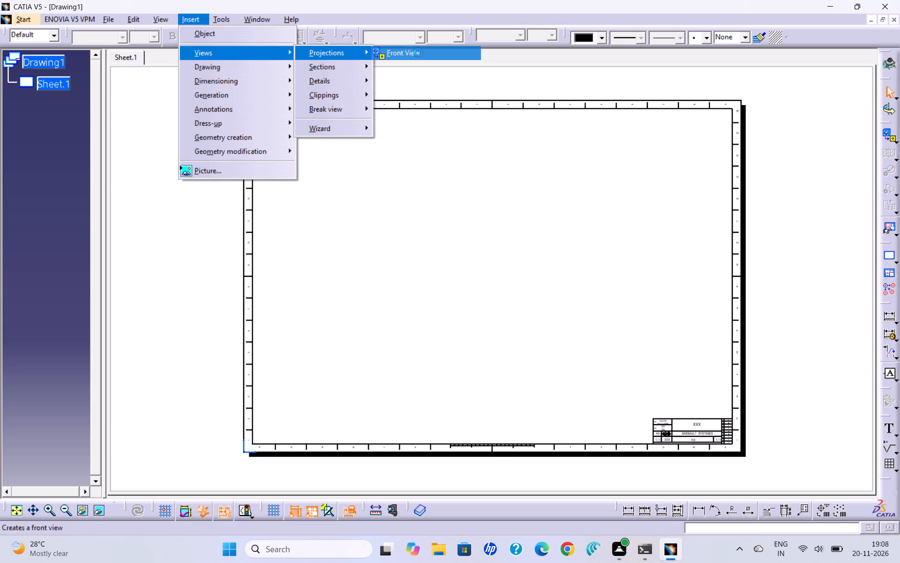
{"action": "left_click", "coordinate": [262, 20]}
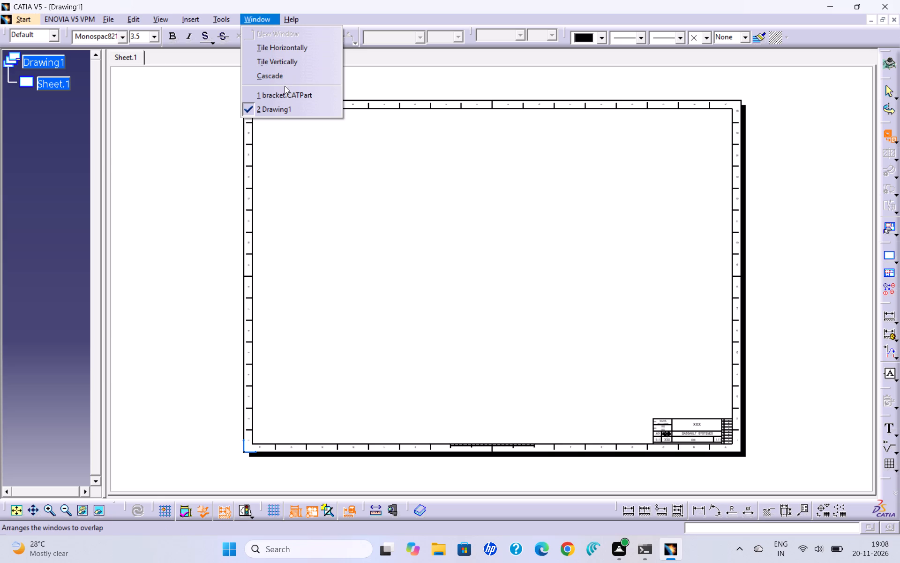
{"action": "left_click", "coordinate": [287, 91]}
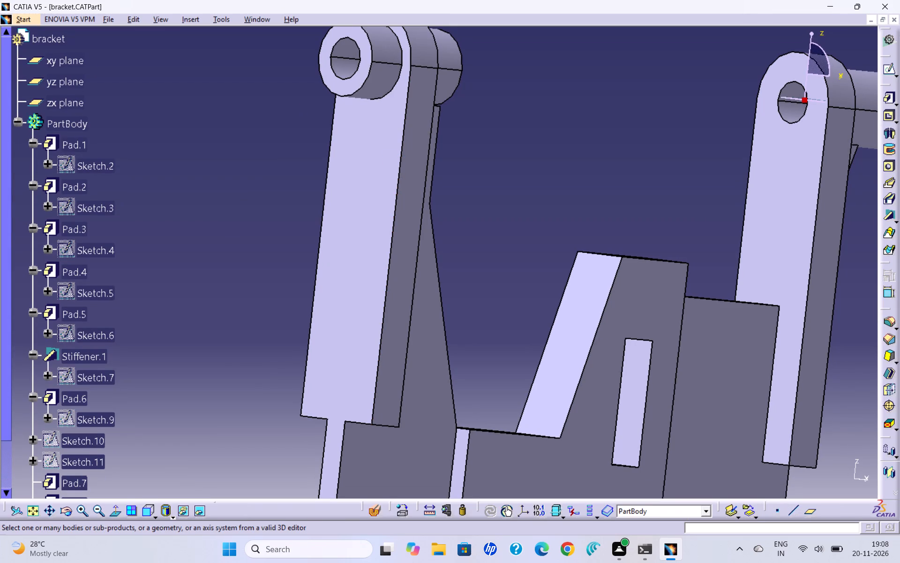
{"action": "left_click", "coordinate": [149, 506]}
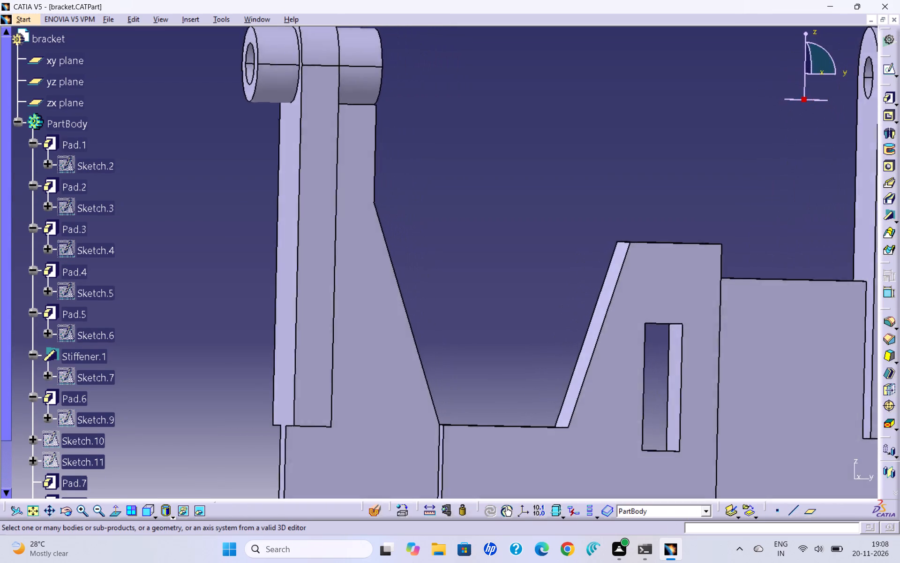
{"action": "left_click", "coordinate": [39, 508]}
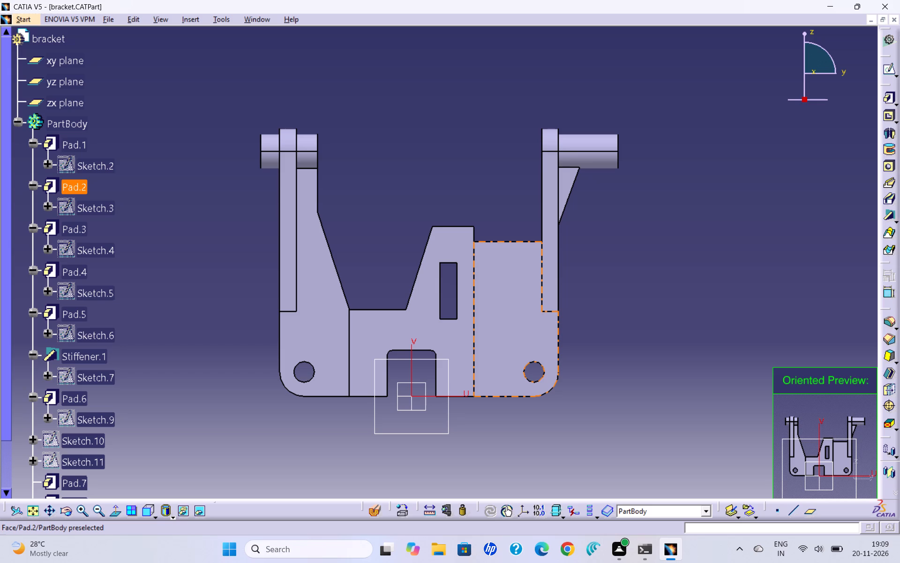
{"action": "left_click", "coordinate": [458, 336]}
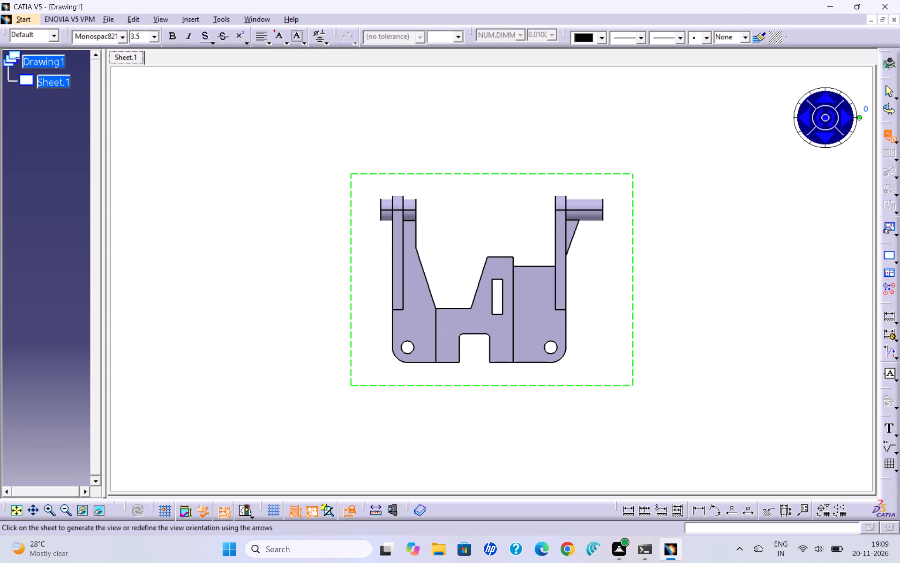
{"action": "left_click", "coordinate": [734, 267]}
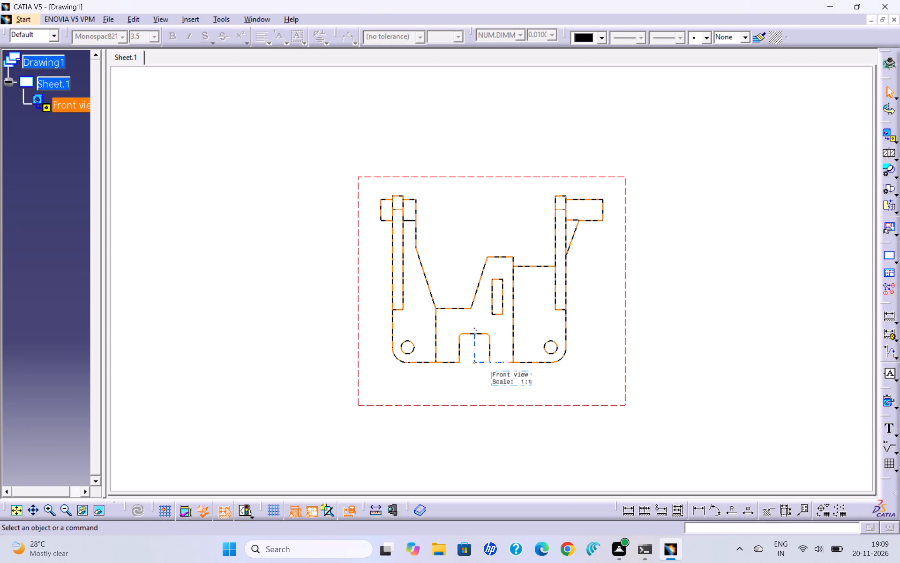
Move the front view to the upper-left area of the A0 sheet, leaving room below and beside it.
{"action": "left_click_drag", "start_coordinate": [360, 196], "coordinate": [159, 122]}
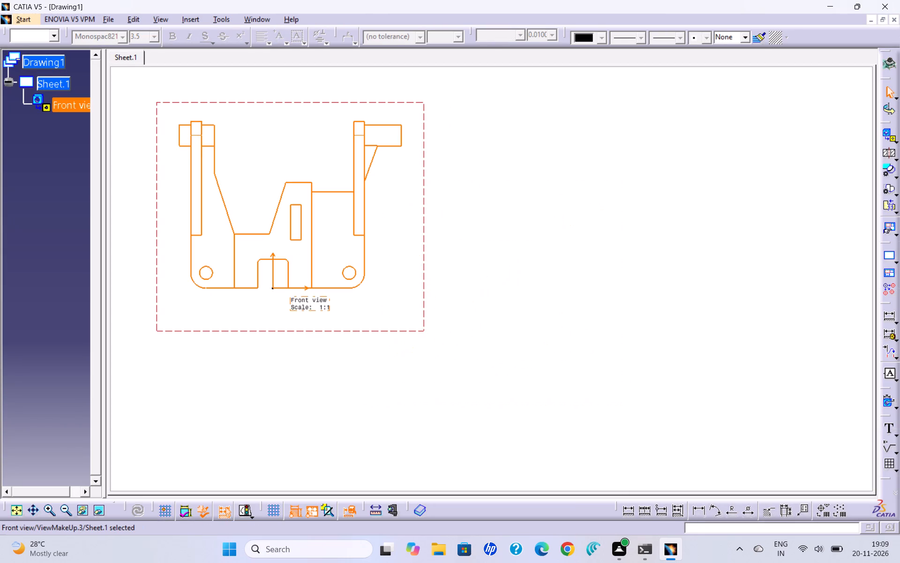
{"action": "left_click", "coordinate": [71, 504]}
{"action": "left_click", "coordinate": [64, 510]}
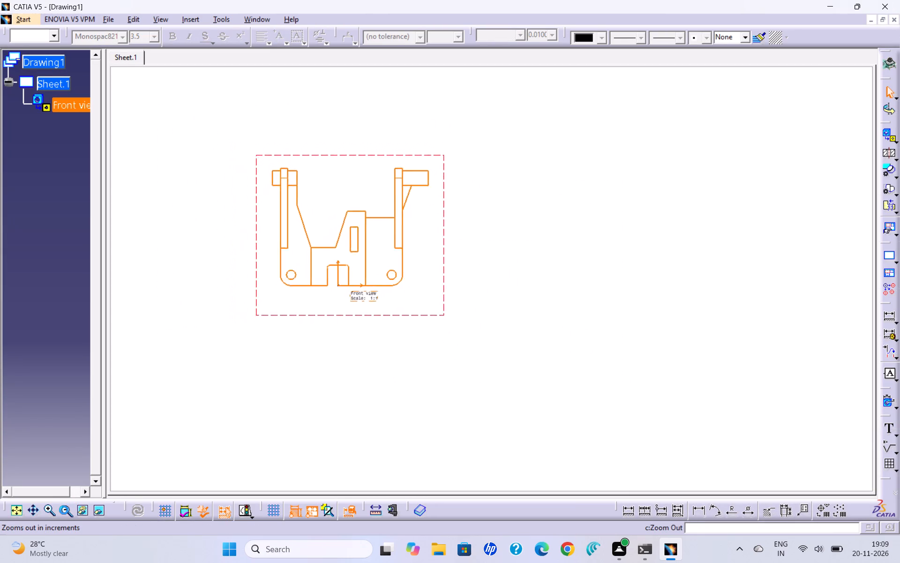
{"action": "left_click", "coordinate": [64, 510]}
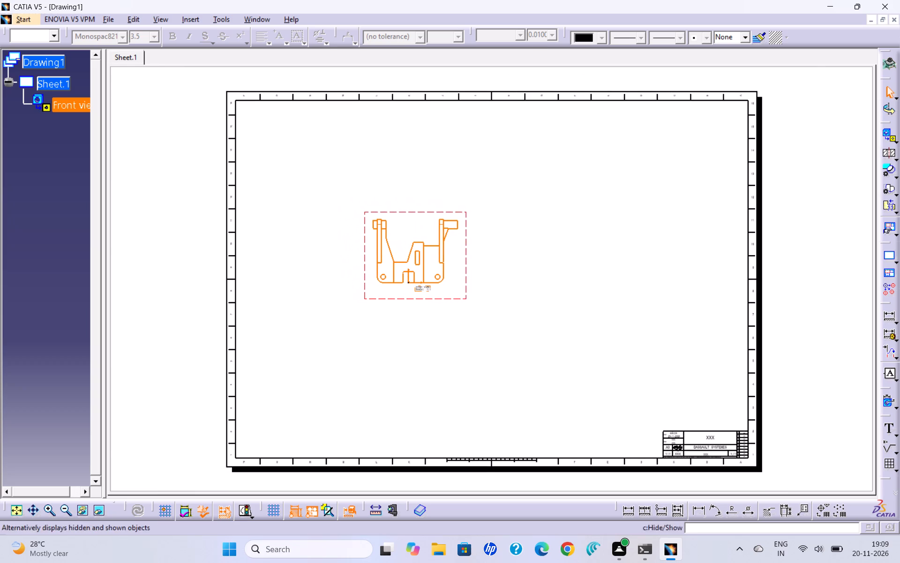
{"action": "left_click_drag", "start_coordinate": [367, 238], "coordinate": [271, 212]}
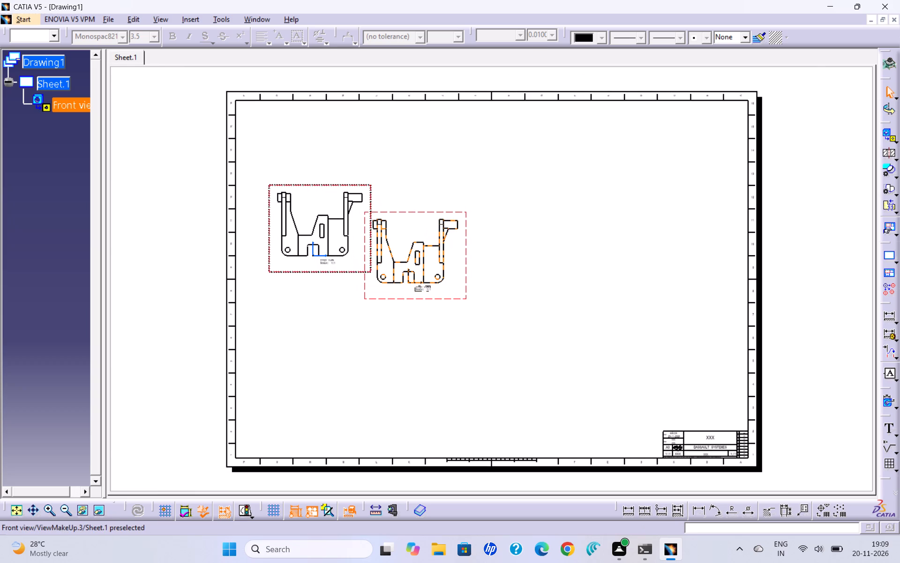
{"action": "left_click_drag", "start_coordinate": [271, 212], "coordinate": [285, 149]}
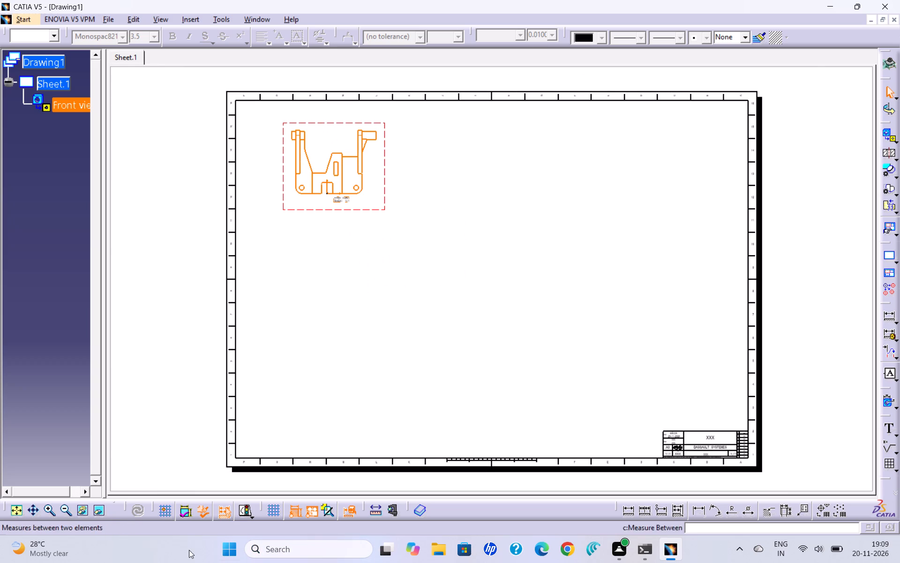
{"action": "left_click_drag", "start_coordinate": [288, 205], "coordinate": [289, 219]}
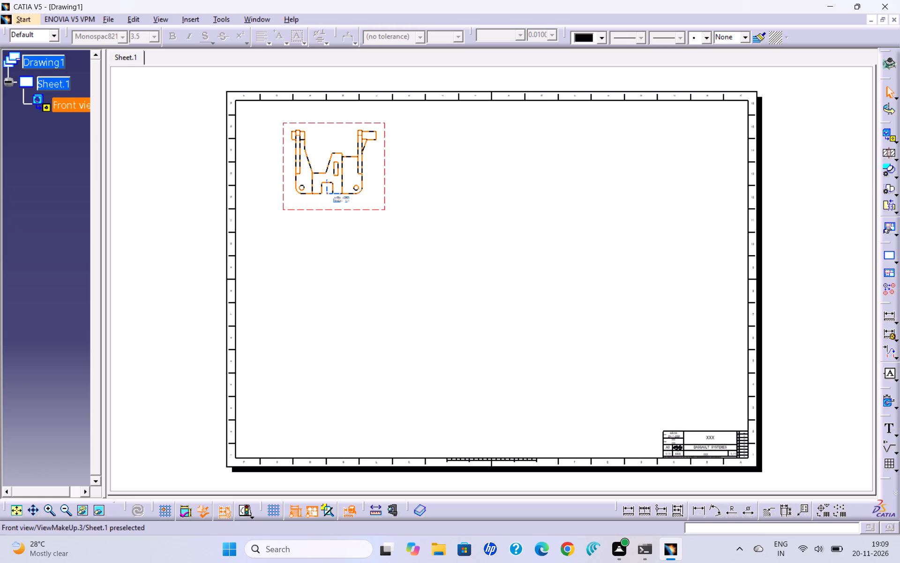
{"action": "left_click_drag", "start_coordinate": [285, 201], "coordinate": [278, 262]}
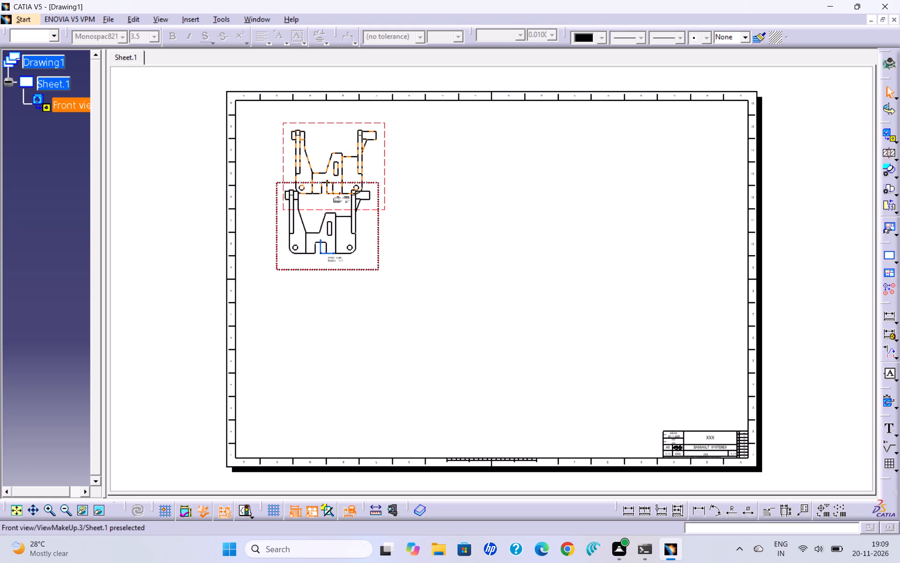
{"action": "left_click_drag", "start_coordinate": [278, 262], "coordinate": [277, 261]}
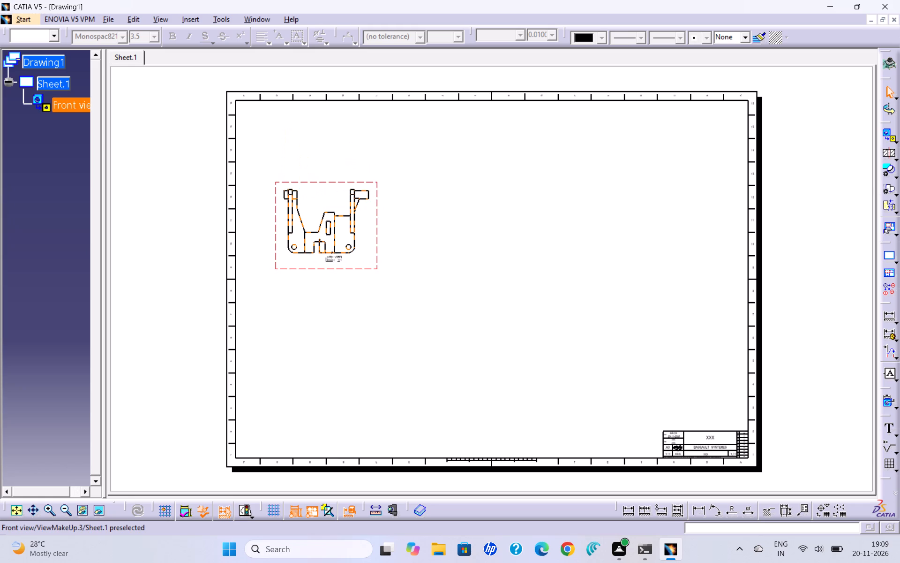
Project a left view from the front view and place it to the right of the front view.
{"action": "left_click", "coordinate": [195, 19]}
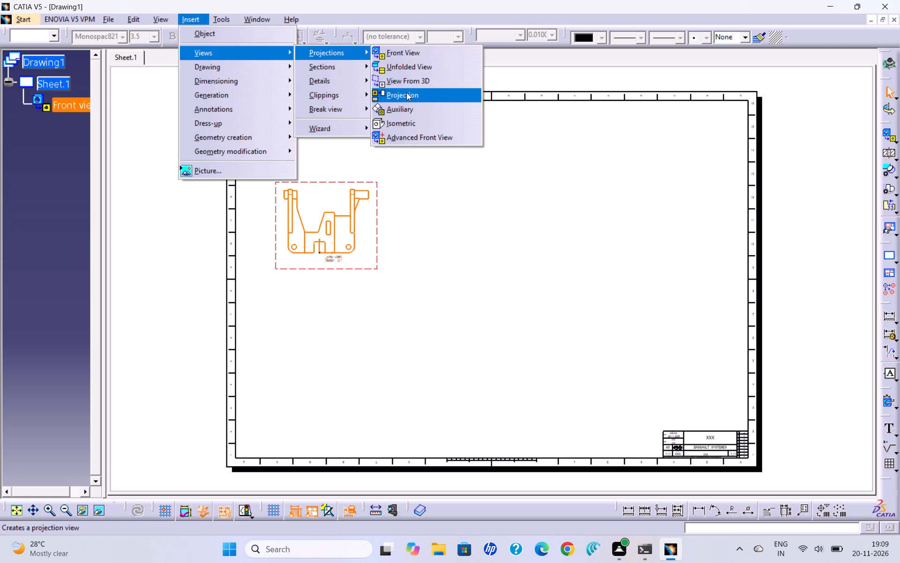
{"action": "left_click", "coordinate": [406, 92]}
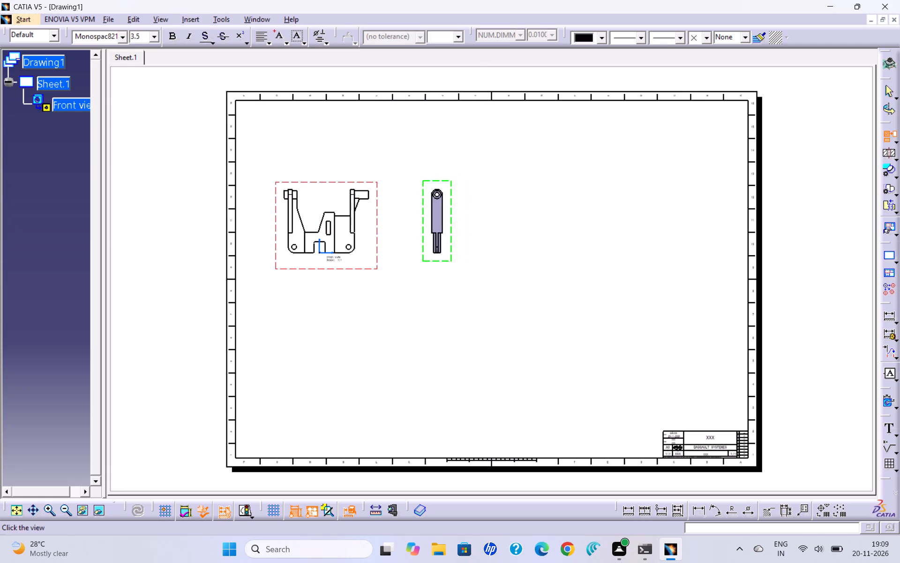
{"action": "left_click", "coordinate": [436, 242]}
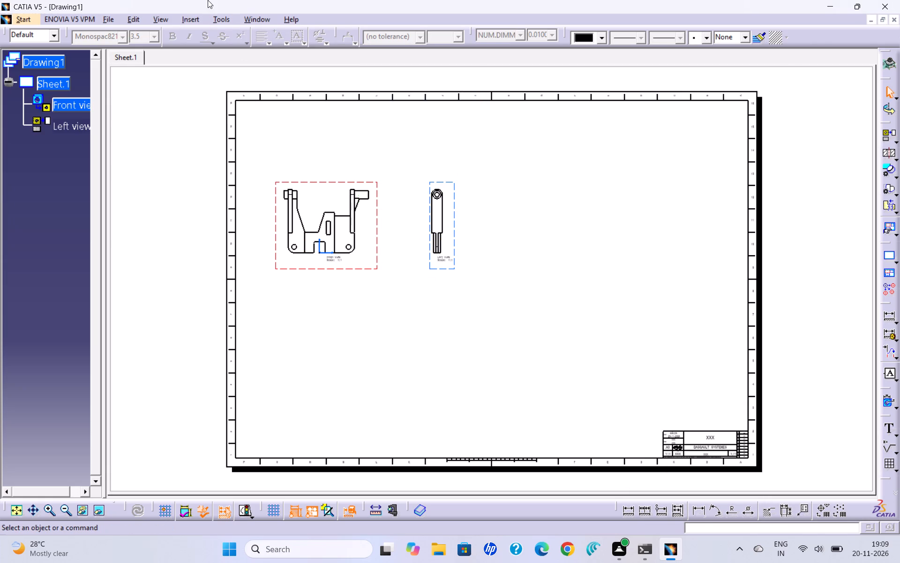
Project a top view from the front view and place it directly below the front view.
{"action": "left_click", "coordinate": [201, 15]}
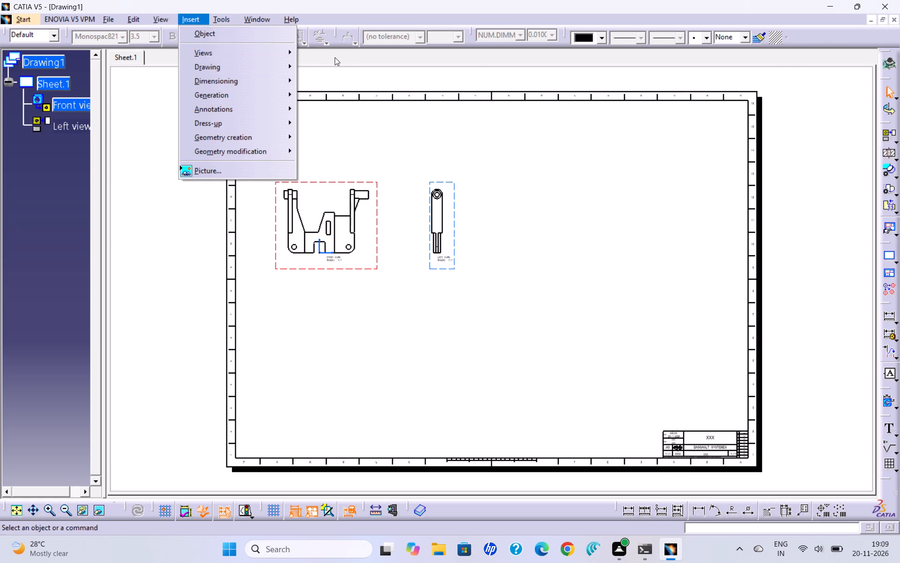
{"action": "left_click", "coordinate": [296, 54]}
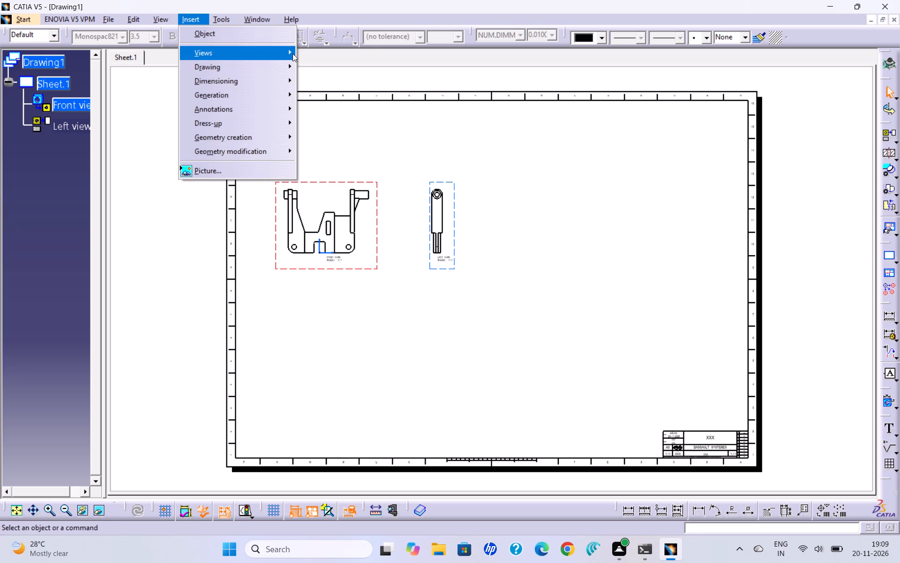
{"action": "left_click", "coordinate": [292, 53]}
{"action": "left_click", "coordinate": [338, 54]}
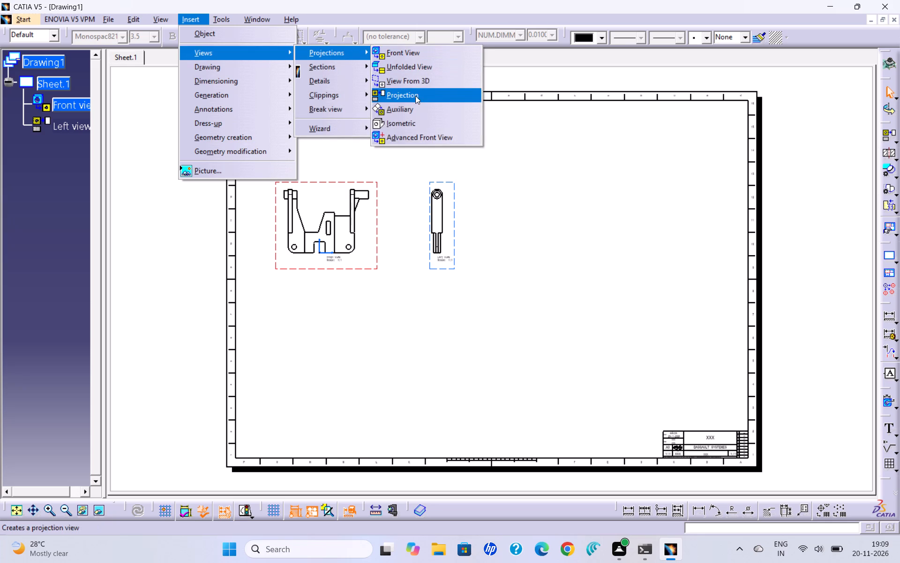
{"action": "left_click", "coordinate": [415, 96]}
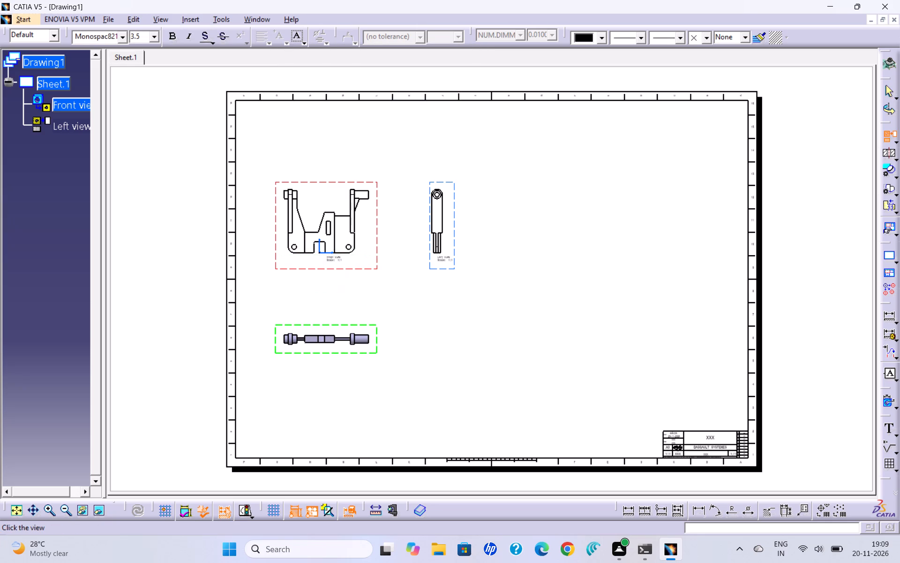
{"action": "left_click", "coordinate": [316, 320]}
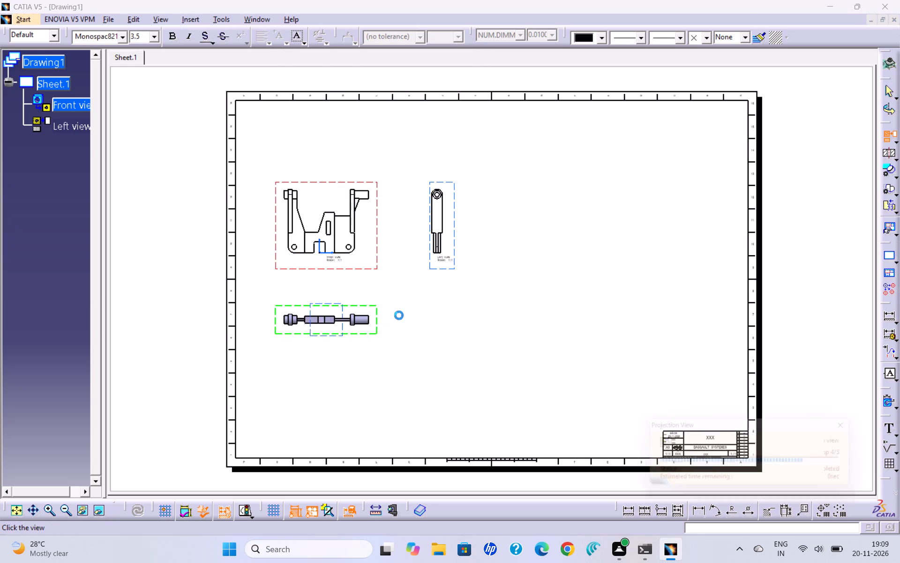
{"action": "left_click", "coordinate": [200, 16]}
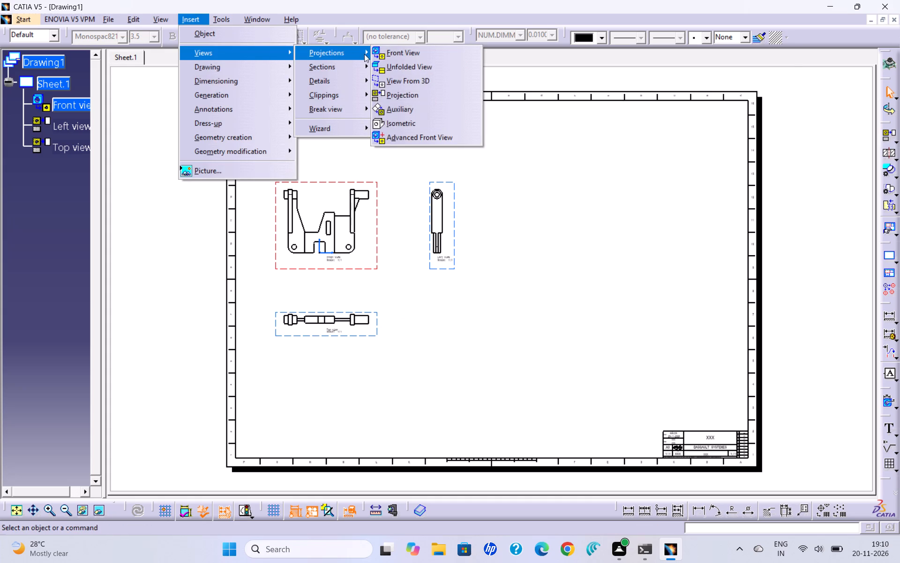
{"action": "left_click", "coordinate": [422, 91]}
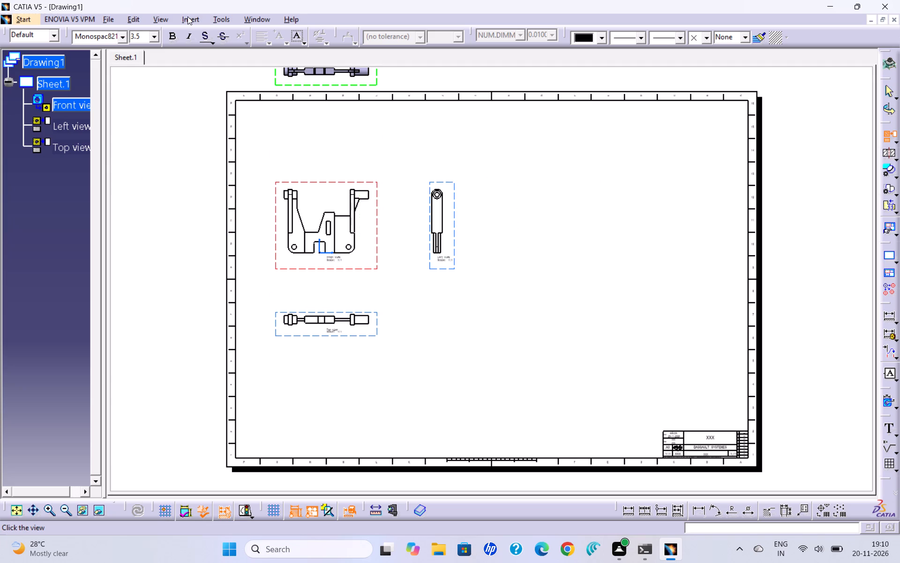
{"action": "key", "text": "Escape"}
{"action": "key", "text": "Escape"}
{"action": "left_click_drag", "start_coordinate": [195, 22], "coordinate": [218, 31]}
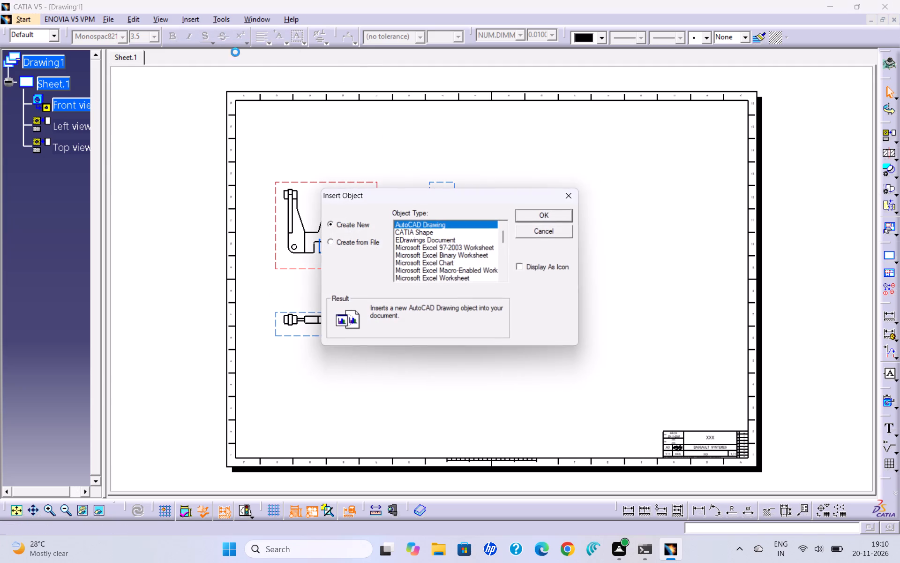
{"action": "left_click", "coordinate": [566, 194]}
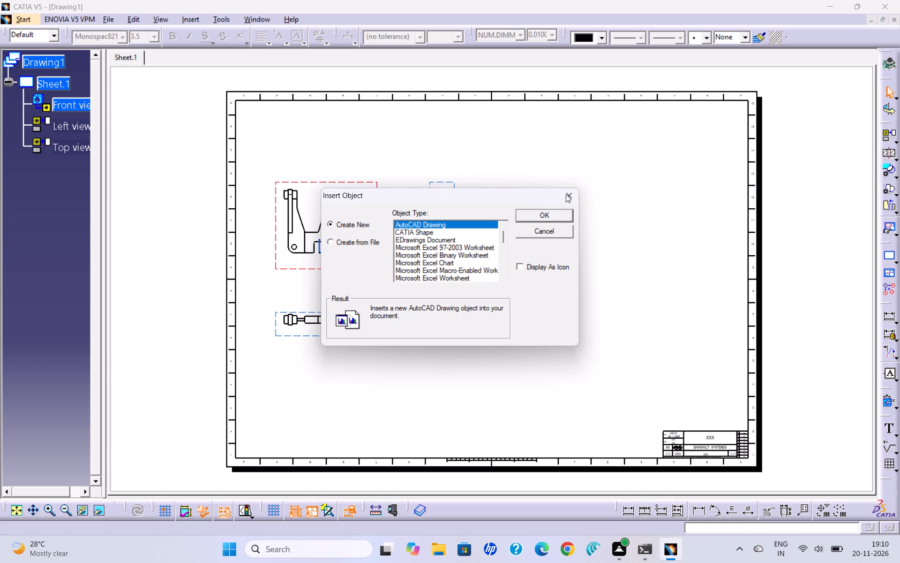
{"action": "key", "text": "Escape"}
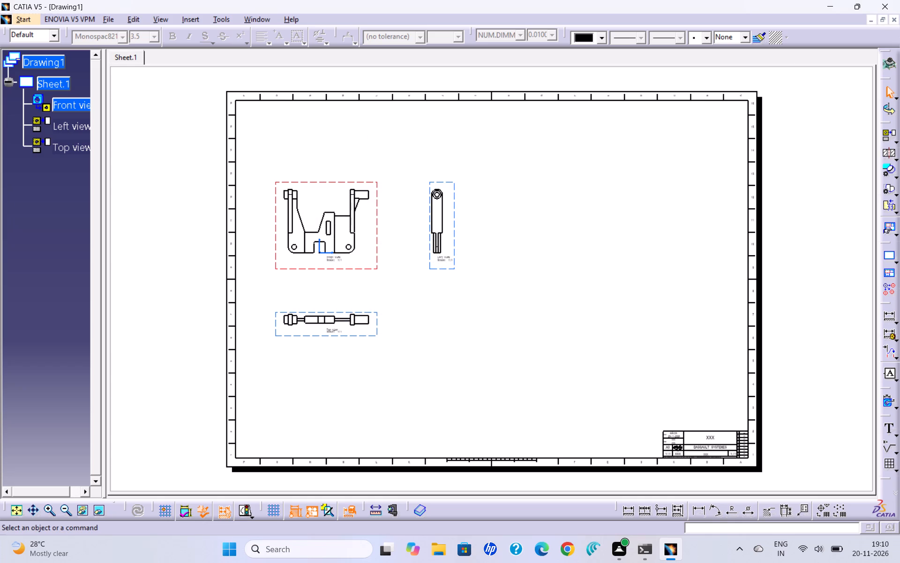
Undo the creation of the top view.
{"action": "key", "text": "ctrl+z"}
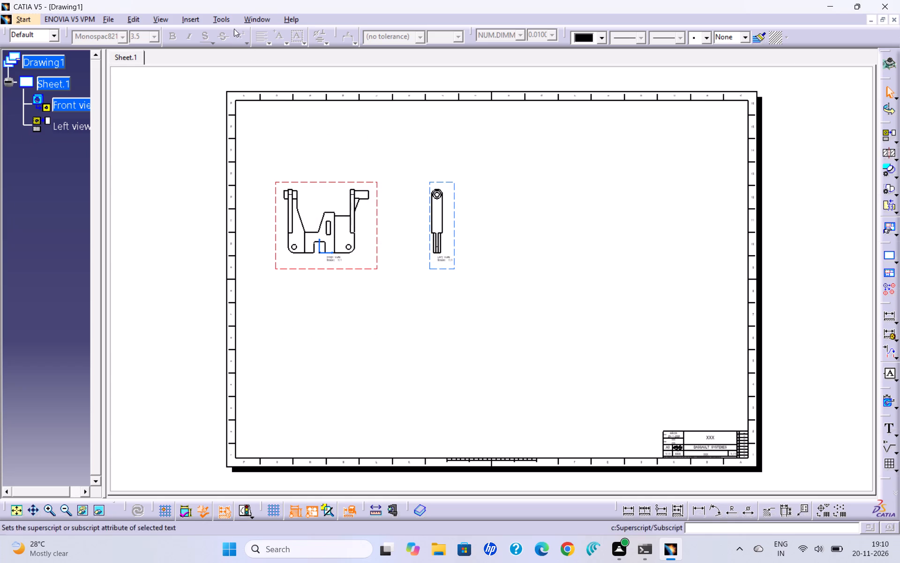
Project the top view again from the front view, placing it slightly lower beneath the front view.
{"action": "left_click", "coordinate": [192, 17]}
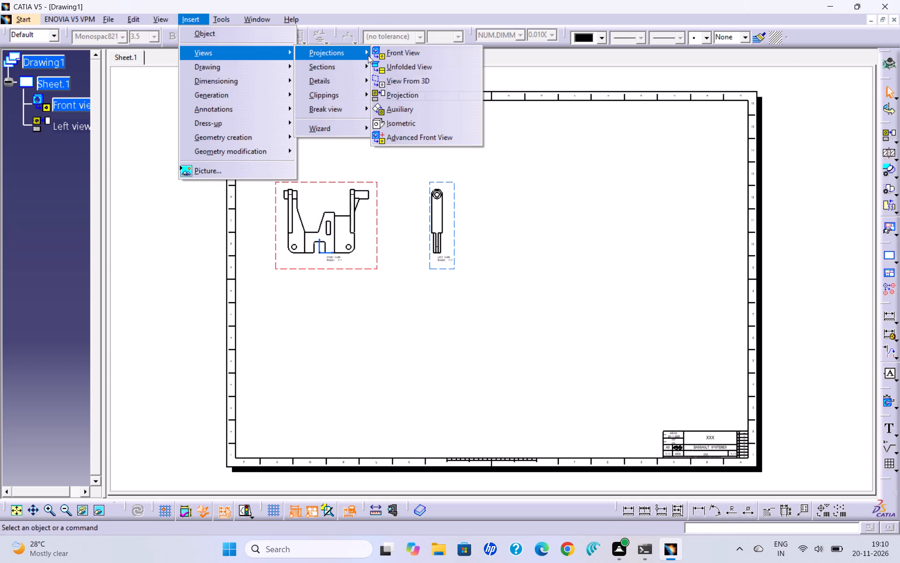
{"action": "left_click", "coordinate": [401, 92]}
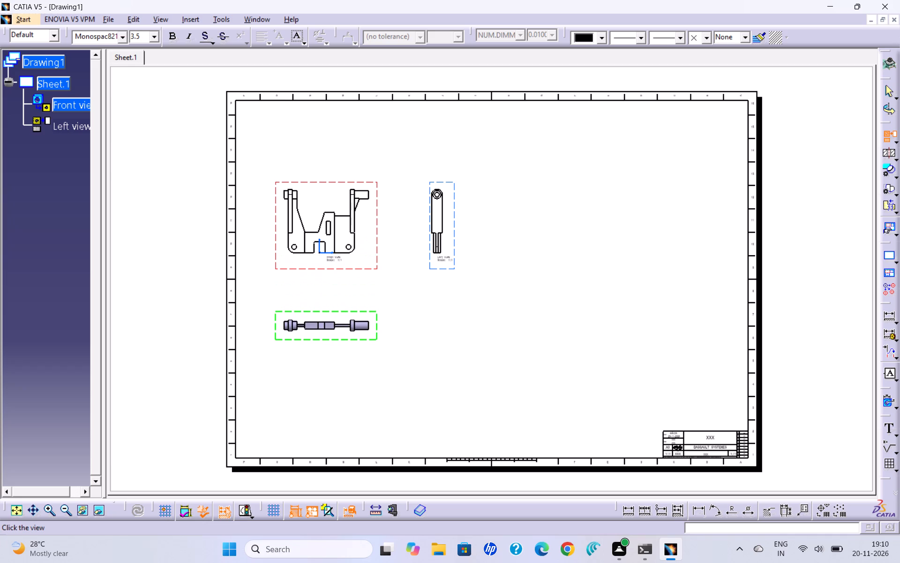
{"action": "left_click", "coordinate": [342, 326]}
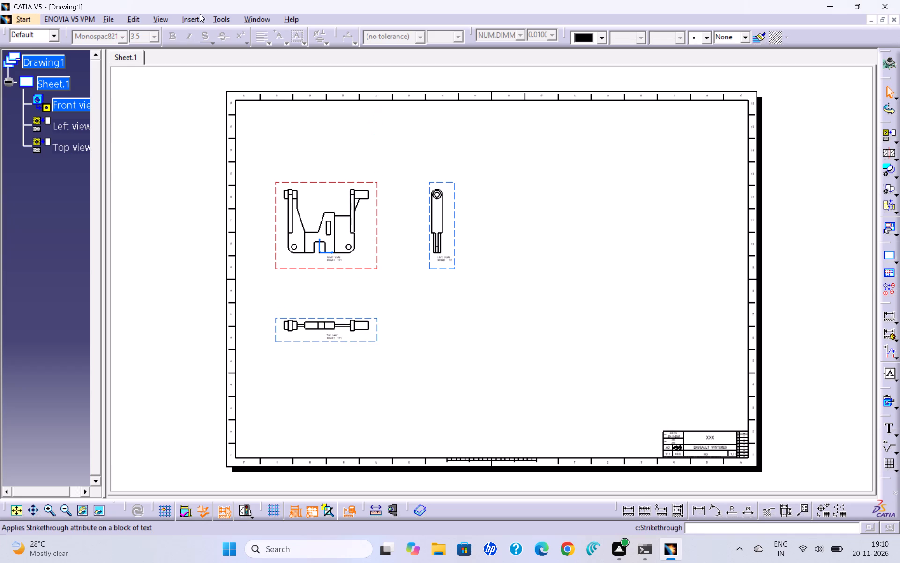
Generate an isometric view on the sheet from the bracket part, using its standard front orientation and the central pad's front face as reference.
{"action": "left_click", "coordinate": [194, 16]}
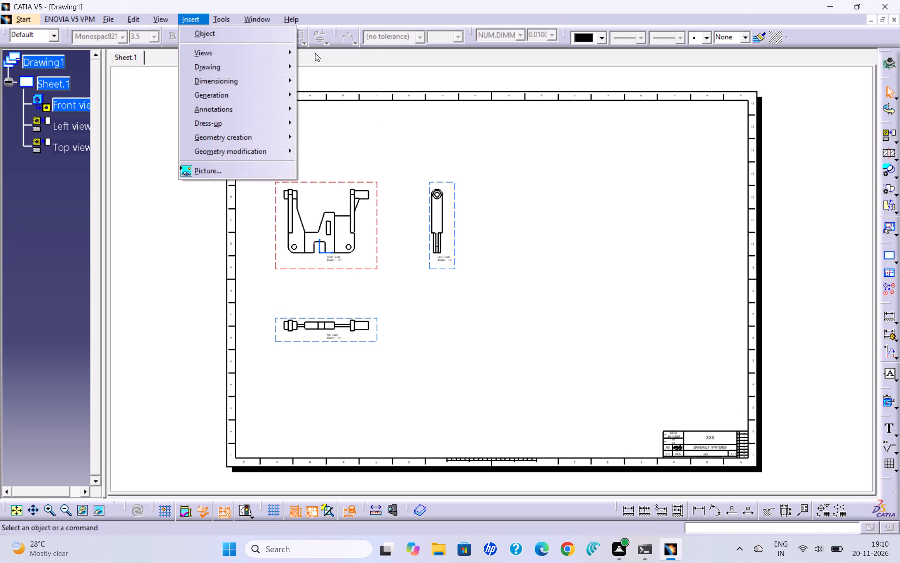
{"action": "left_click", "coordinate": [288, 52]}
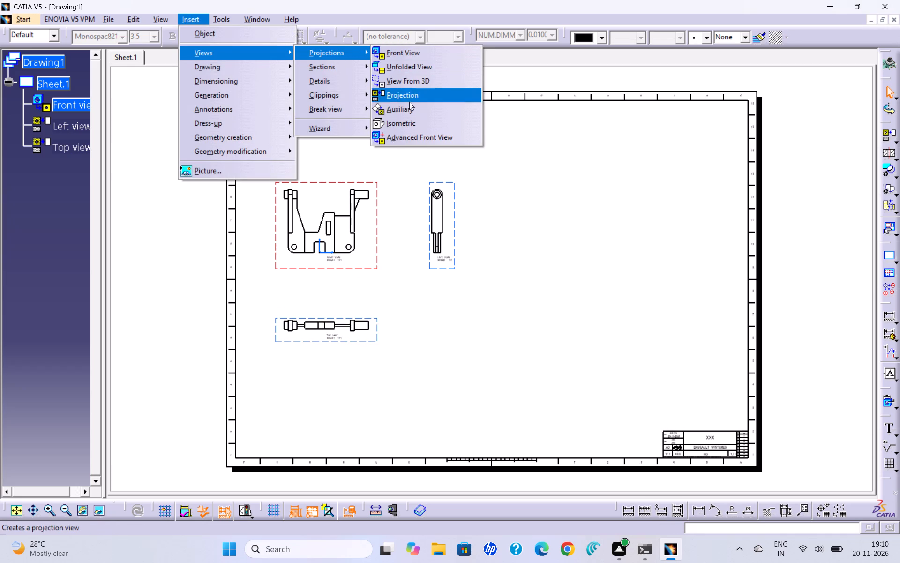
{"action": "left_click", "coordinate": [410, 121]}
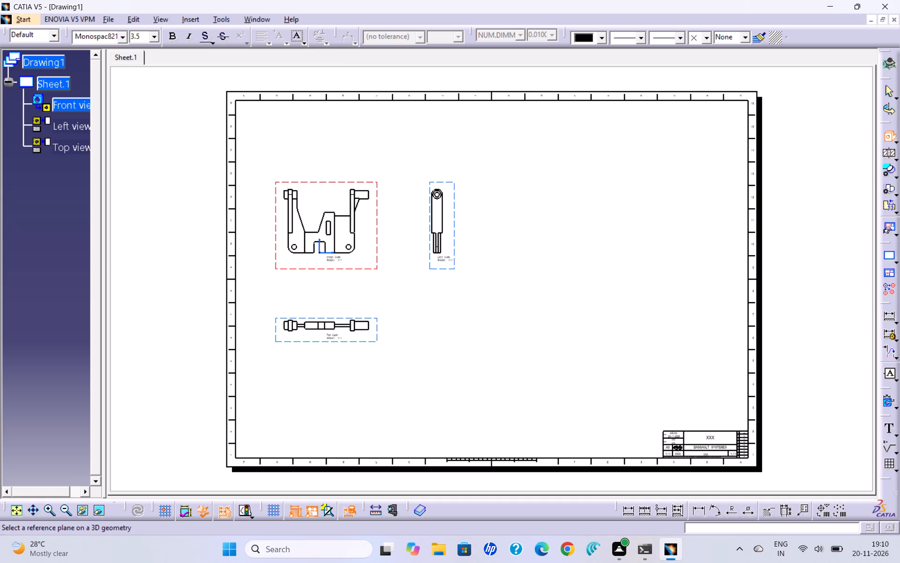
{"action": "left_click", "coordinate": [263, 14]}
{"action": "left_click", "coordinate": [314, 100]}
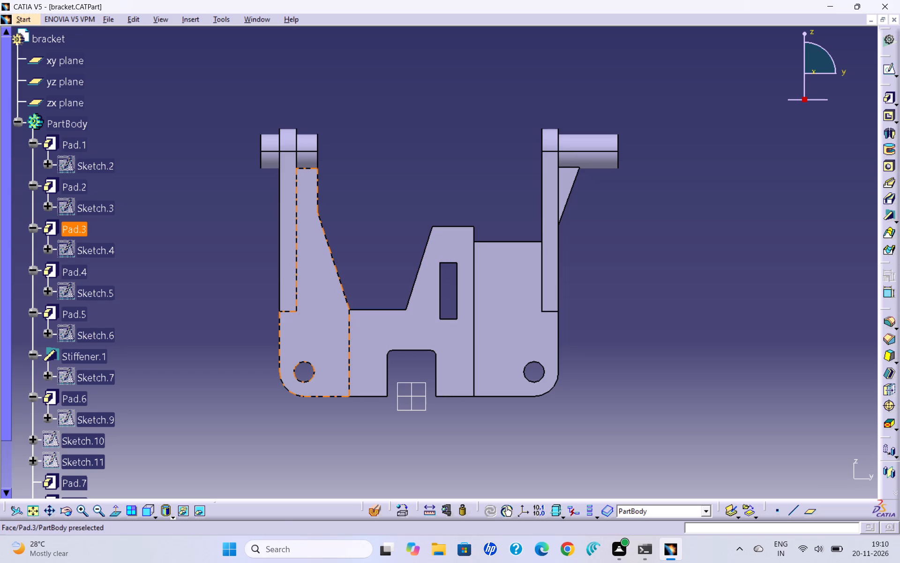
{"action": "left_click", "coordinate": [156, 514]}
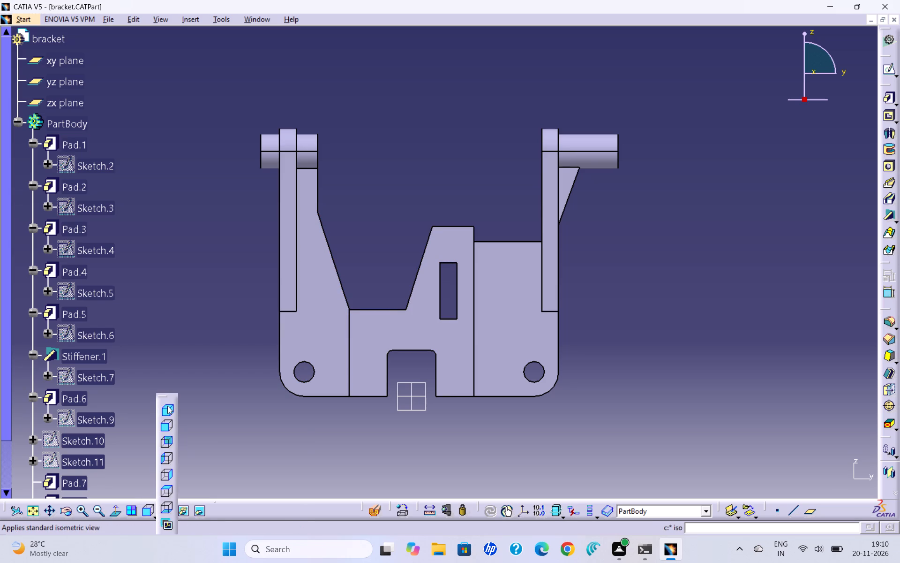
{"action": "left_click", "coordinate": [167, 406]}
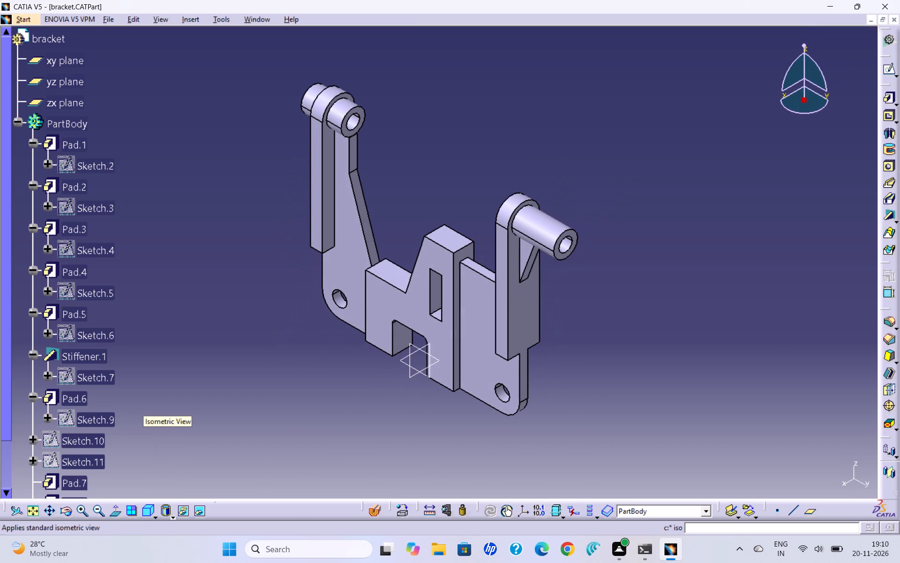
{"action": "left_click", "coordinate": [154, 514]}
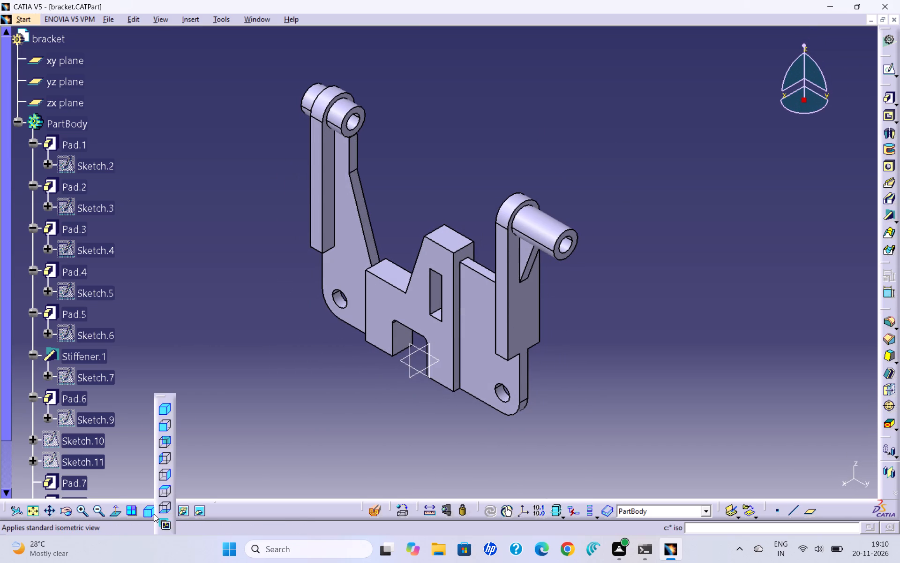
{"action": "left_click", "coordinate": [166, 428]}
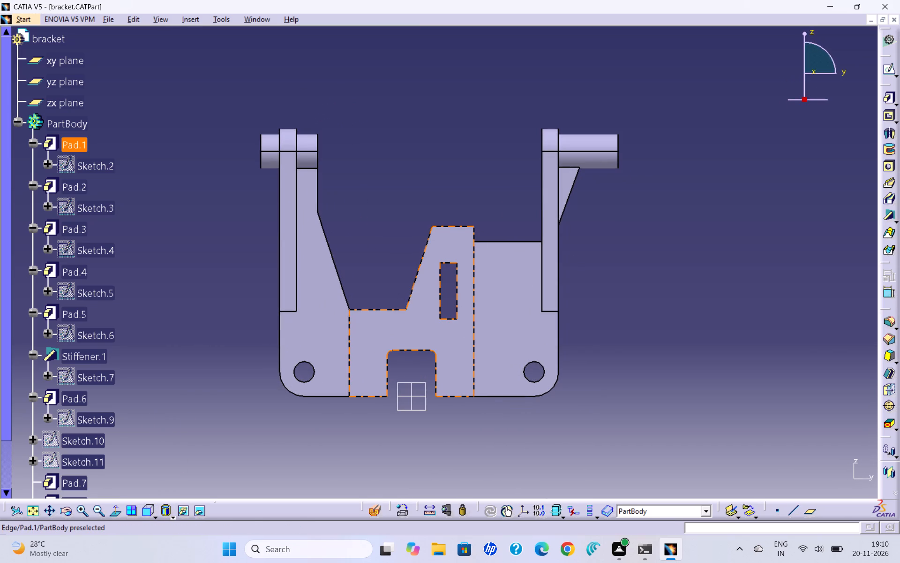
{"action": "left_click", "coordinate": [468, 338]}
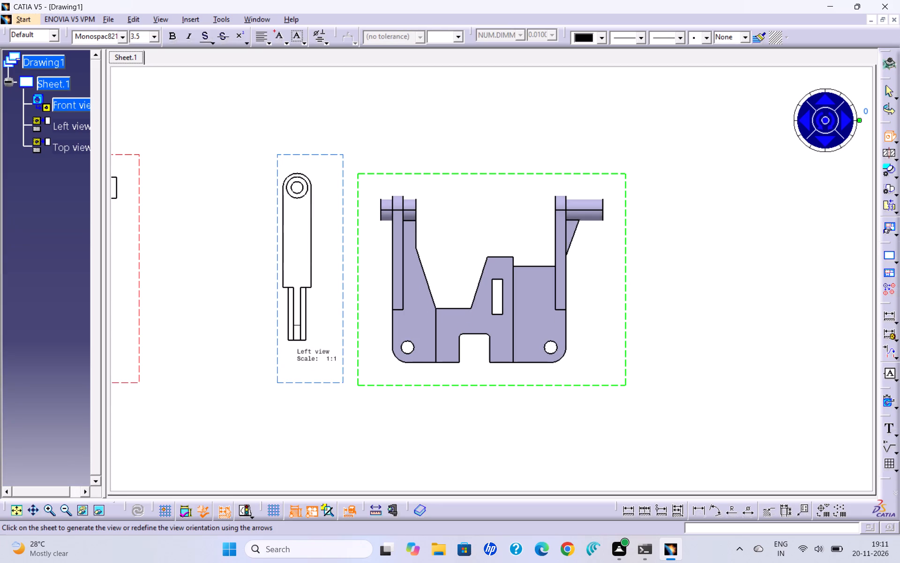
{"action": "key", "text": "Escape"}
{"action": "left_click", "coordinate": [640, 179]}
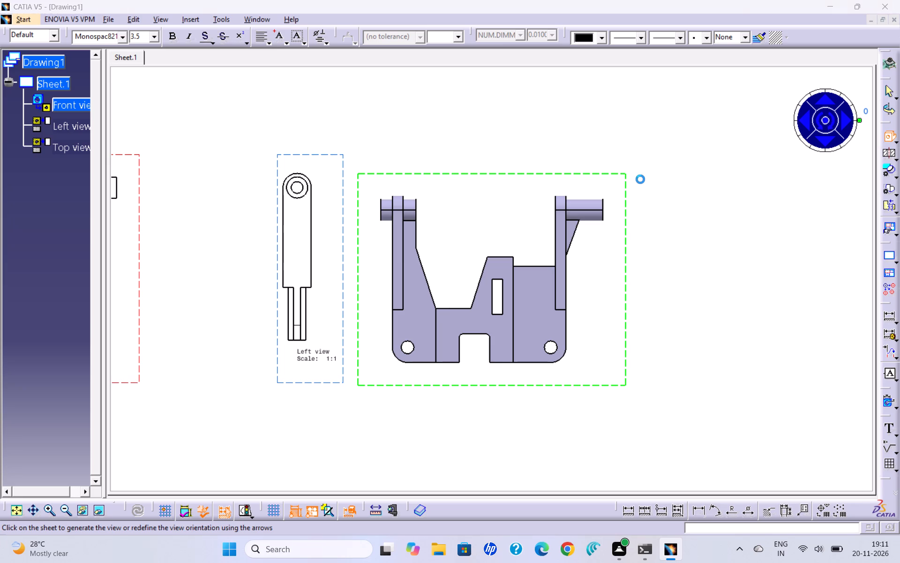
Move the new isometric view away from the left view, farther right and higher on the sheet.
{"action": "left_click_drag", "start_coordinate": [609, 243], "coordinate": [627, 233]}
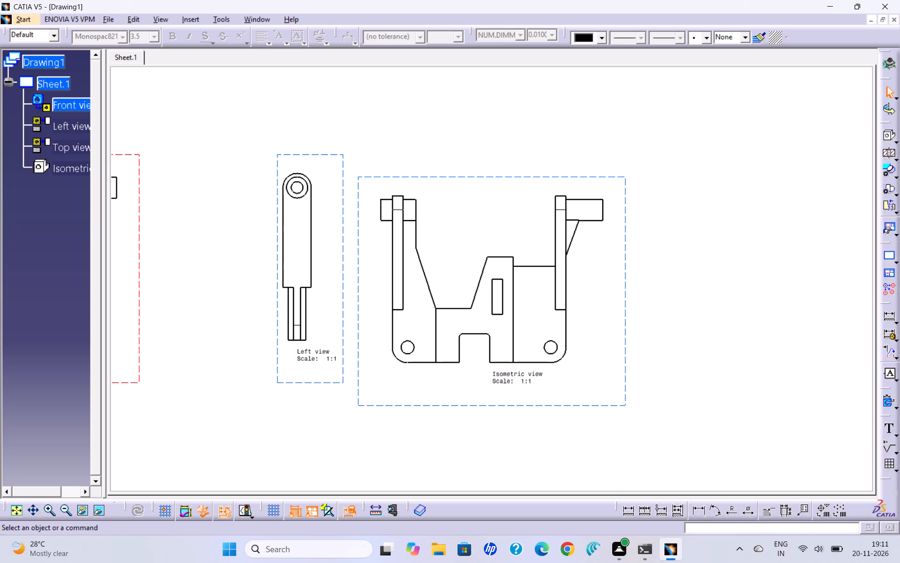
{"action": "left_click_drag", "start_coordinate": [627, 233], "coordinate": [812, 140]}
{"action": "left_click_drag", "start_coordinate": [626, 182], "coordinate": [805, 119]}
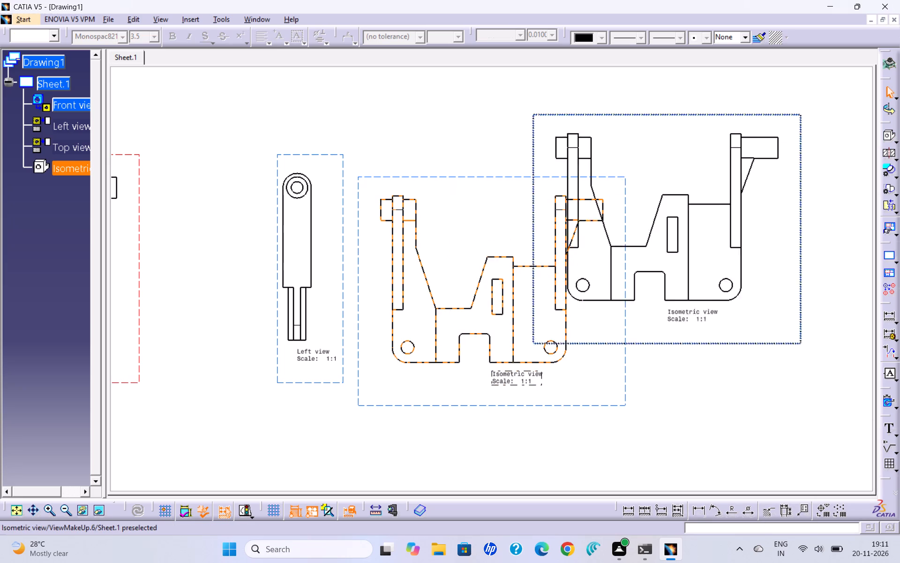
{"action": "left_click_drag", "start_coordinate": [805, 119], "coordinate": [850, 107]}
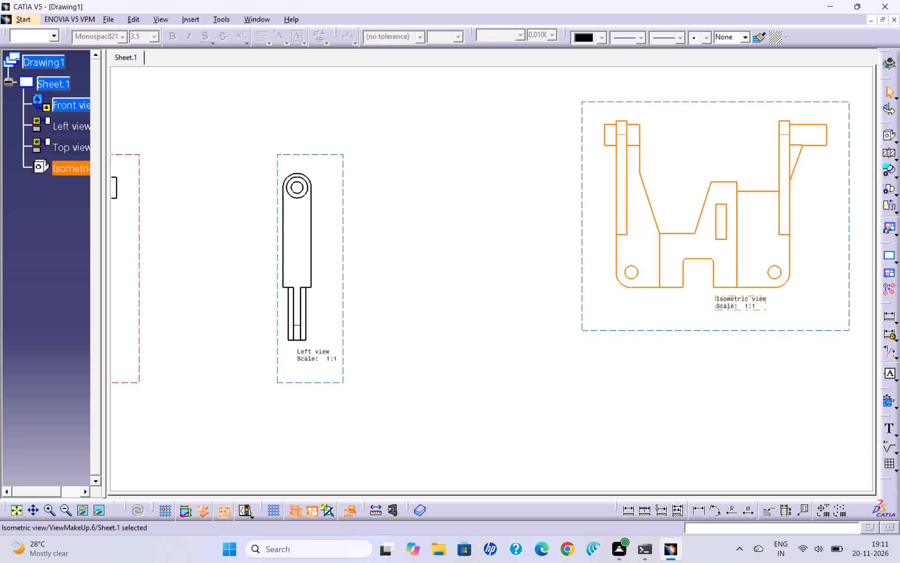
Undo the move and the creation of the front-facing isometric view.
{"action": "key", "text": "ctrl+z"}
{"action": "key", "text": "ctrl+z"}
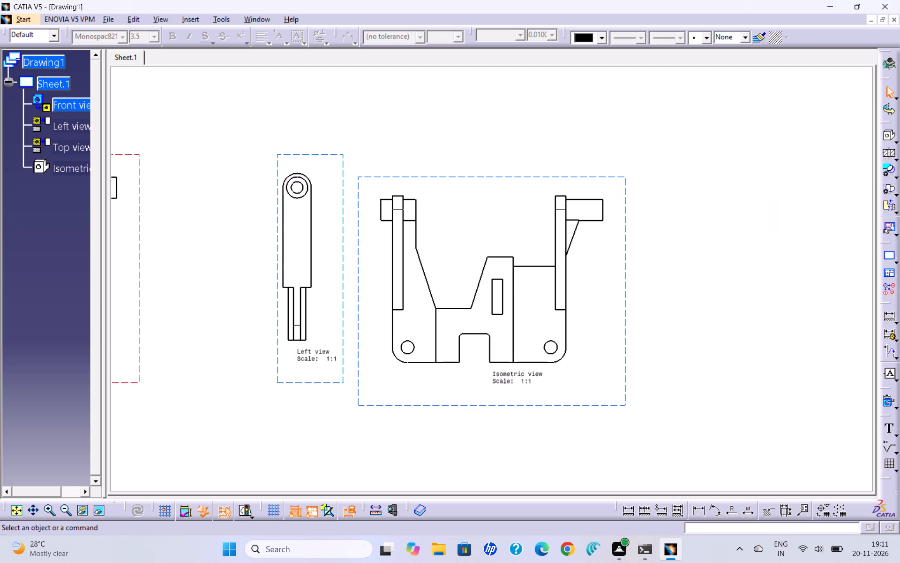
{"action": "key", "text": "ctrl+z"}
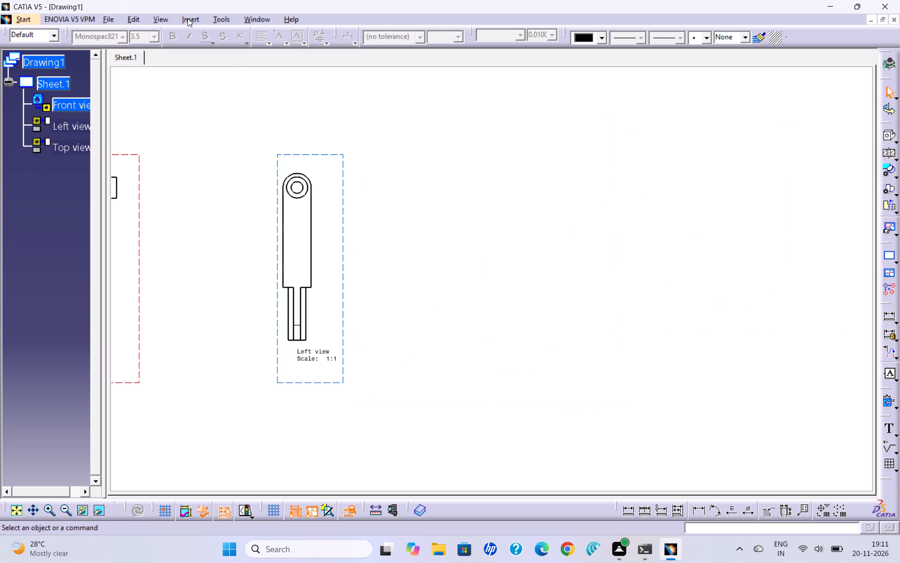
Generate an isometric view from the bracket part, rotated to a tilted 3D orientation, using the central pad's front face as reference.
{"action": "left_click", "coordinate": [187, 18]}
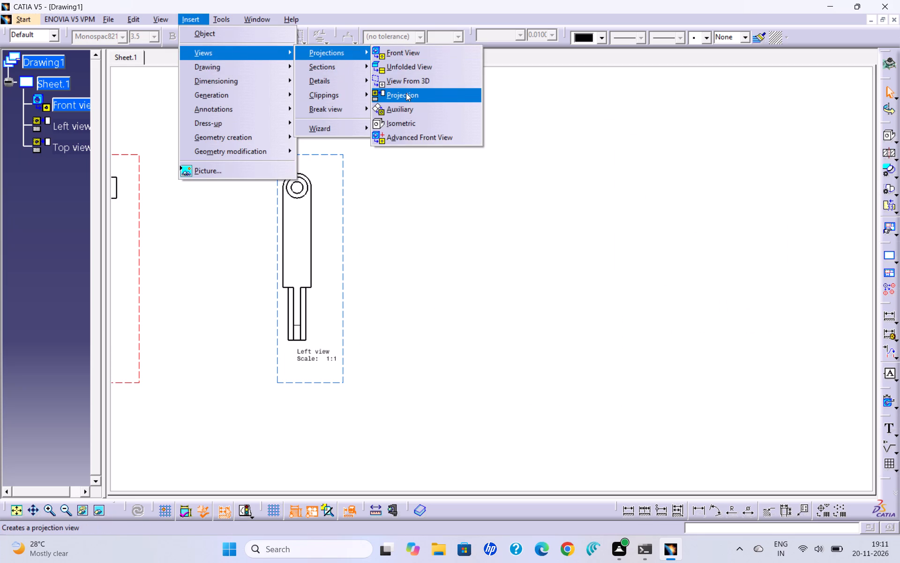
{"action": "left_click", "coordinate": [429, 119]}
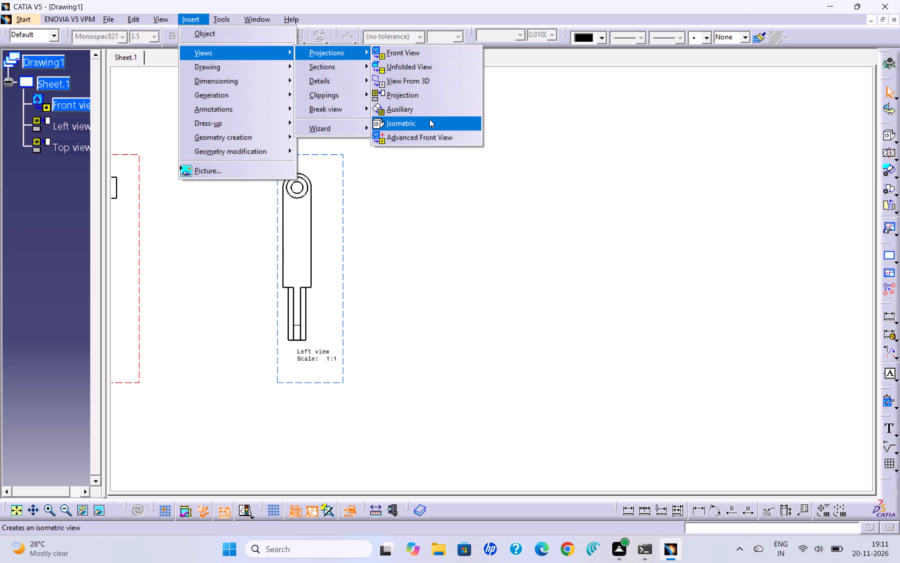
{"action": "left_click", "coordinate": [255, 16]}
{"action": "left_click", "coordinate": [297, 89]}
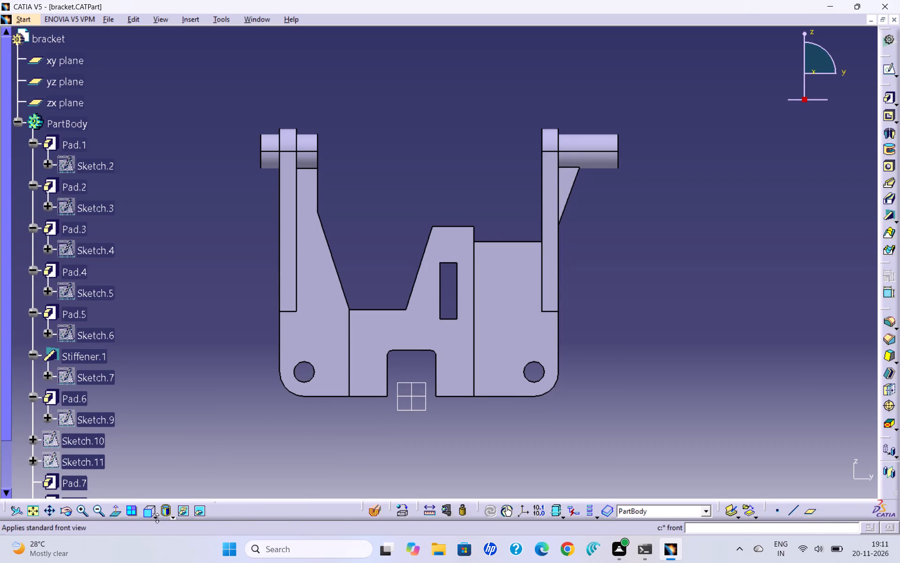
{"action": "left_click", "coordinate": [156, 518]}
{"action": "left_click", "coordinate": [167, 403]}
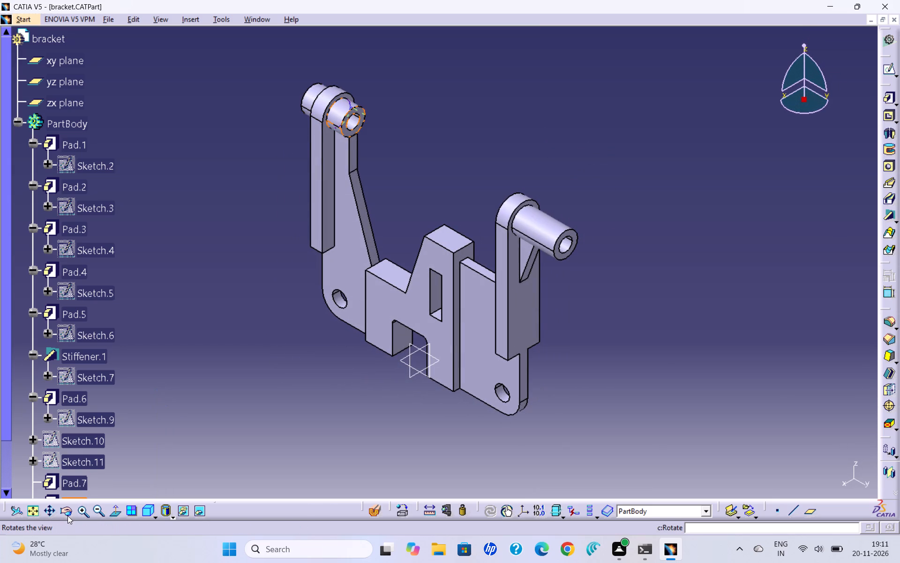
{"action": "left_click", "coordinate": [64, 513]}
{"action": "left_click_drag", "start_coordinate": [261, 406], "coordinate": [287, 284]}
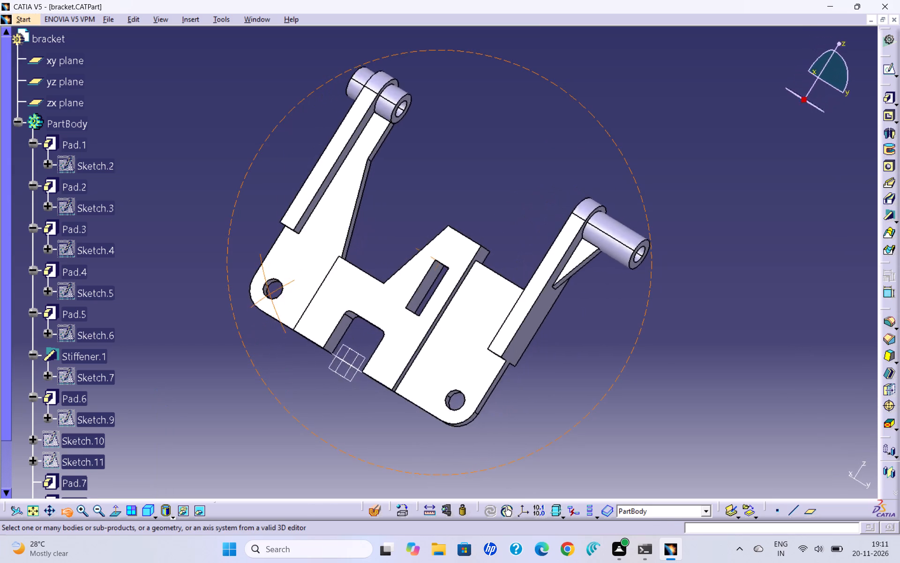
{"action": "left_click_drag", "start_coordinate": [287, 284], "coordinate": [336, 207]}
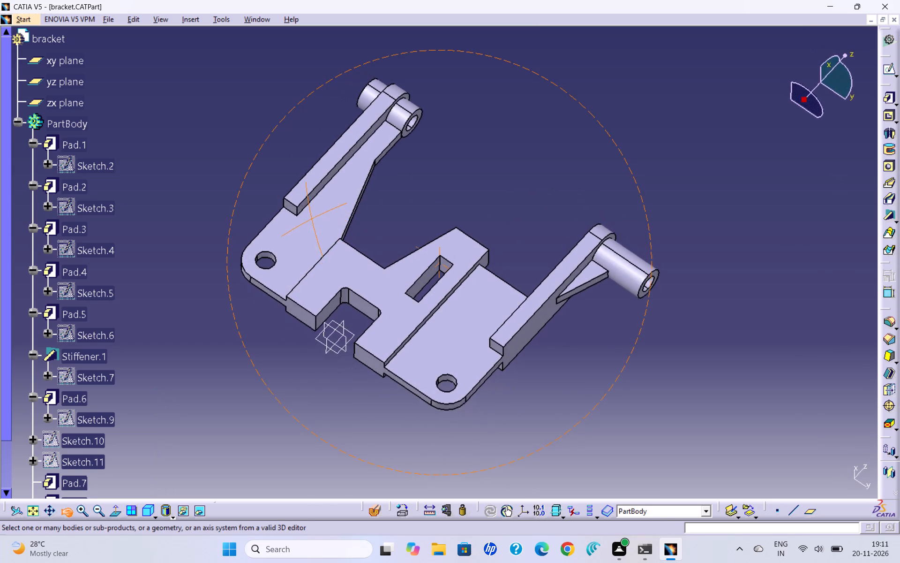
{"action": "left_click_drag", "start_coordinate": [336, 207], "coordinate": [324, 152]}
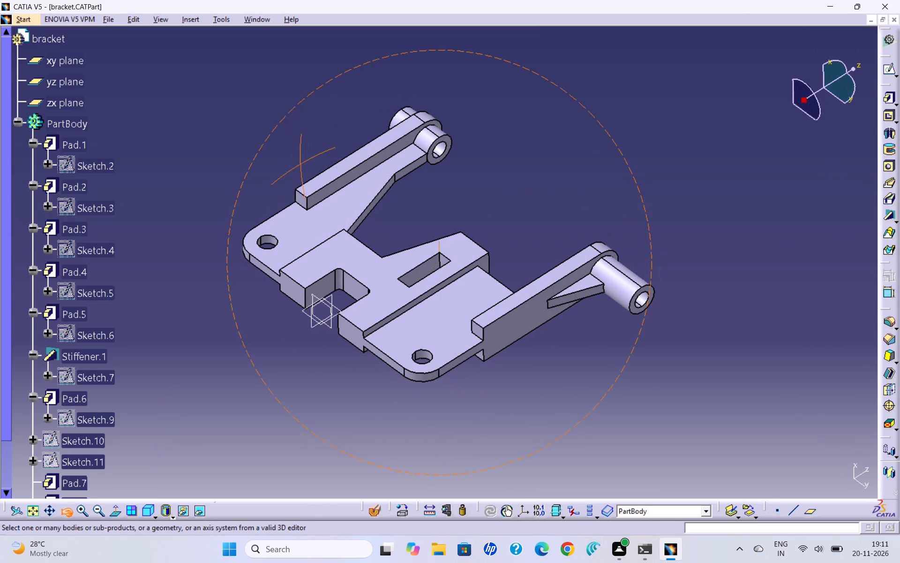
{"action": "left_click_drag", "start_coordinate": [324, 152], "coordinate": [337, 155]}
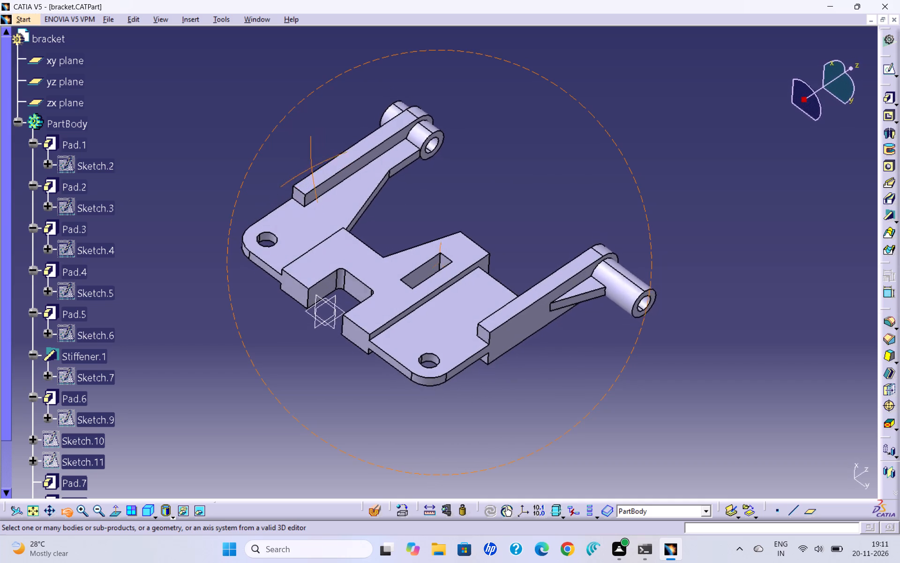
{"action": "left_click_drag", "start_coordinate": [337, 155], "coordinate": [346, 137]}
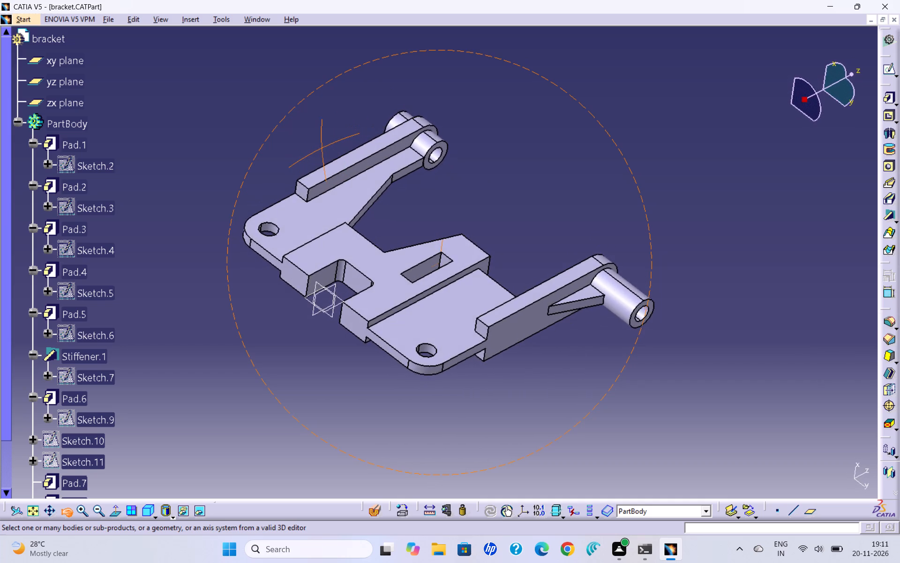
{"action": "left_click_drag", "start_coordinate": [346, 137], "coordinate": [381, 146]}
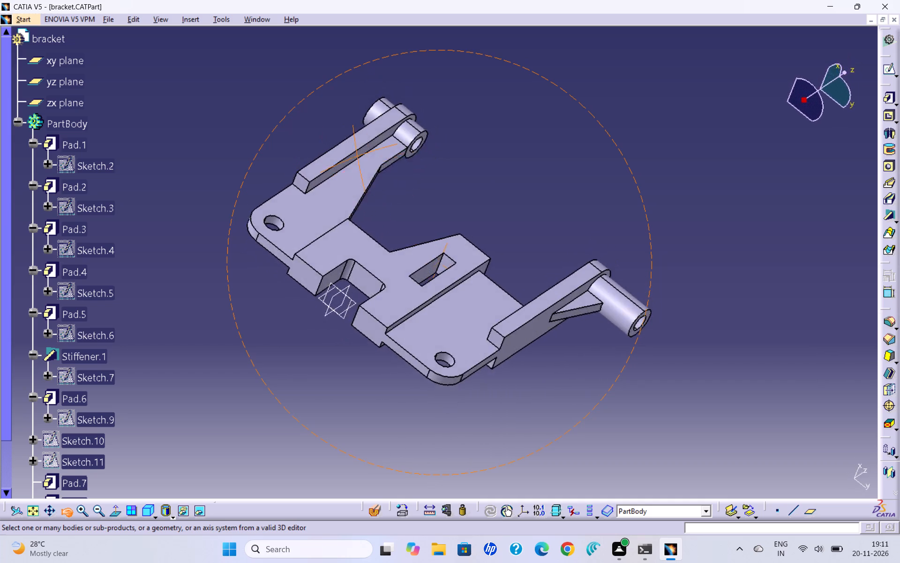
{"action": "left_click_drag", "start_coordinate": [381, 146], "coordinate": [327, 139]}
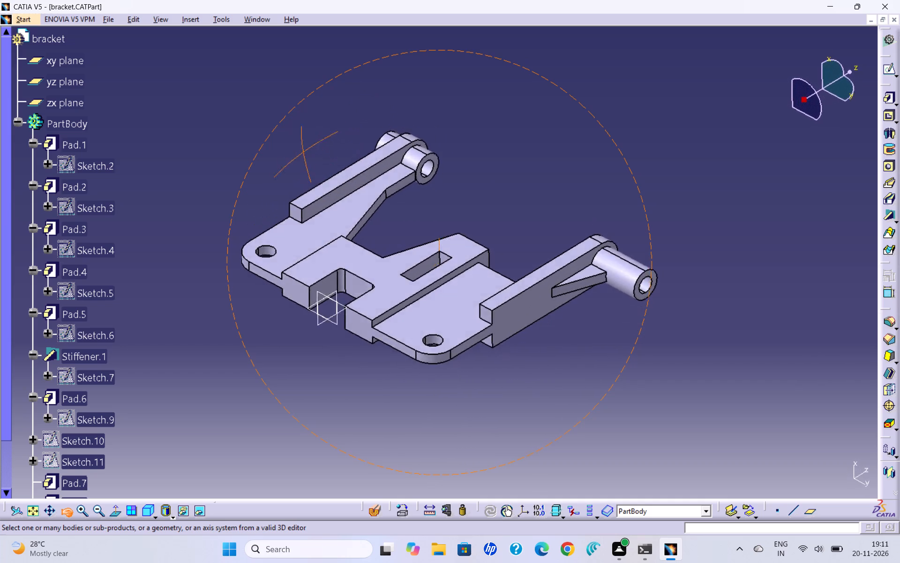
{"action": "left_click_drag", "start_coordinate": [327, 139], "coordinate": [368, 169]}
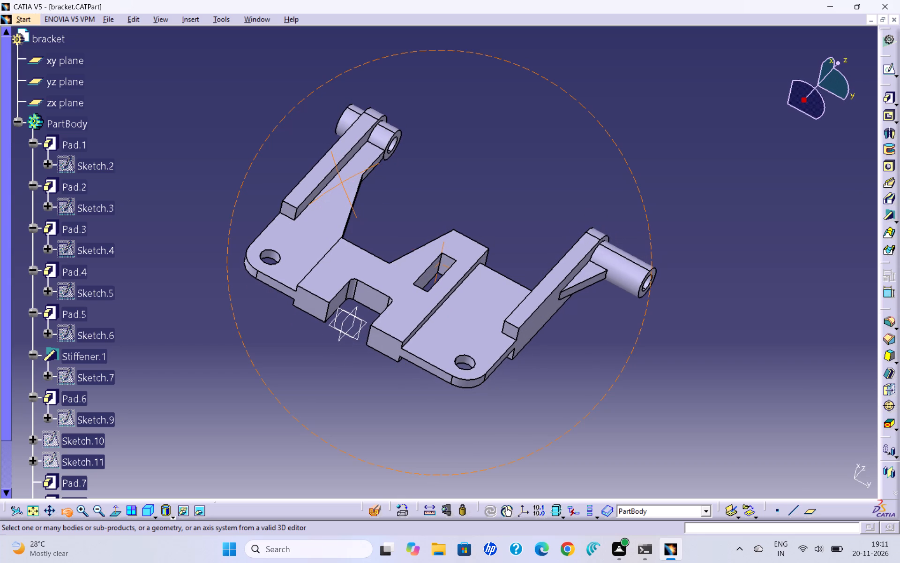
{"action": "left_click_drag", "start_coordinate": [368, 169], "coordinate": [366, 169]}
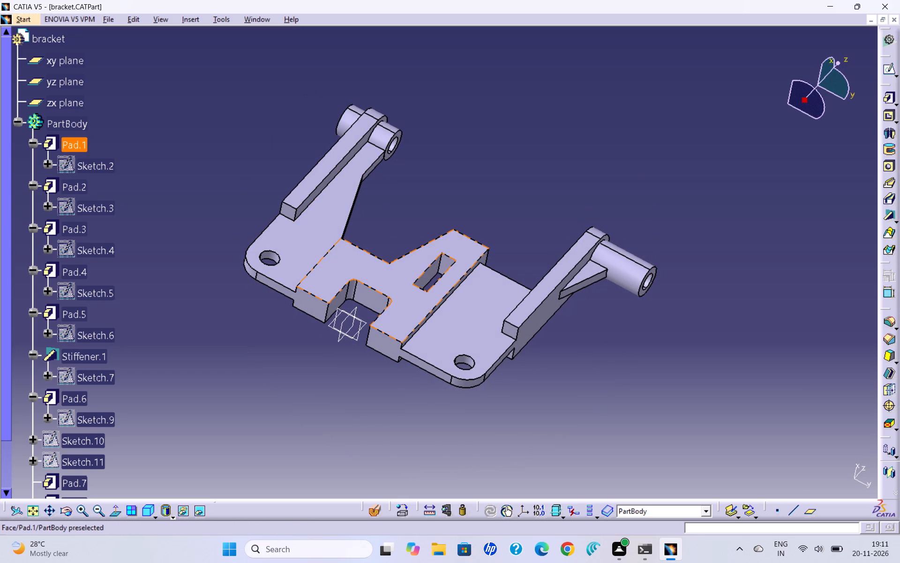
{"action": "left_click", "coordinate": [392, 285]}
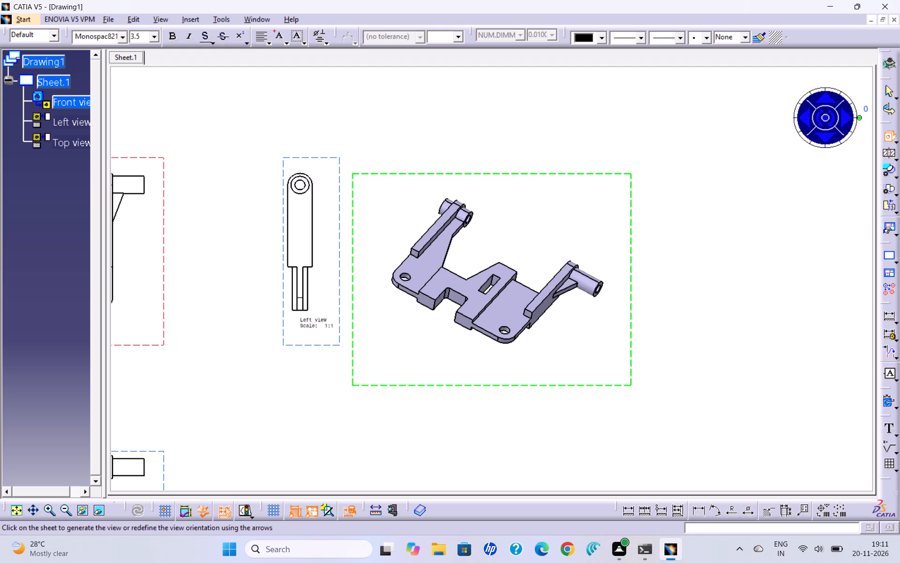
{"action": "left_click", "coordinate": [665, 248]}
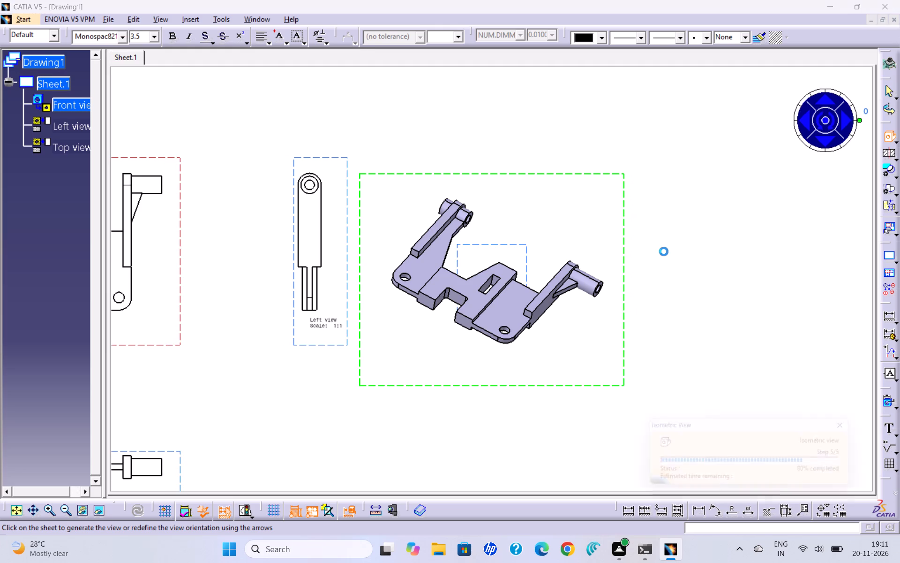
Move the isometric view farther right of the left view, roughly level with the front and left views.
{"action": "triple_click", "coordinate": [64, 507]}
{"action": "double_click", "coordinate": [65, 507]}
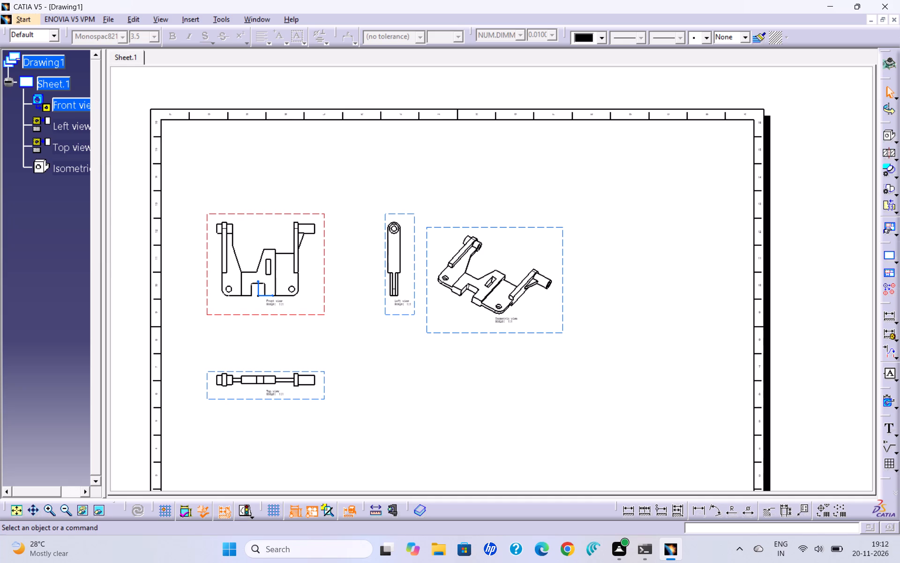
{"action": "left_click_drag", "start_coordinate": [558, 230], "coordinate": [711, 141]}
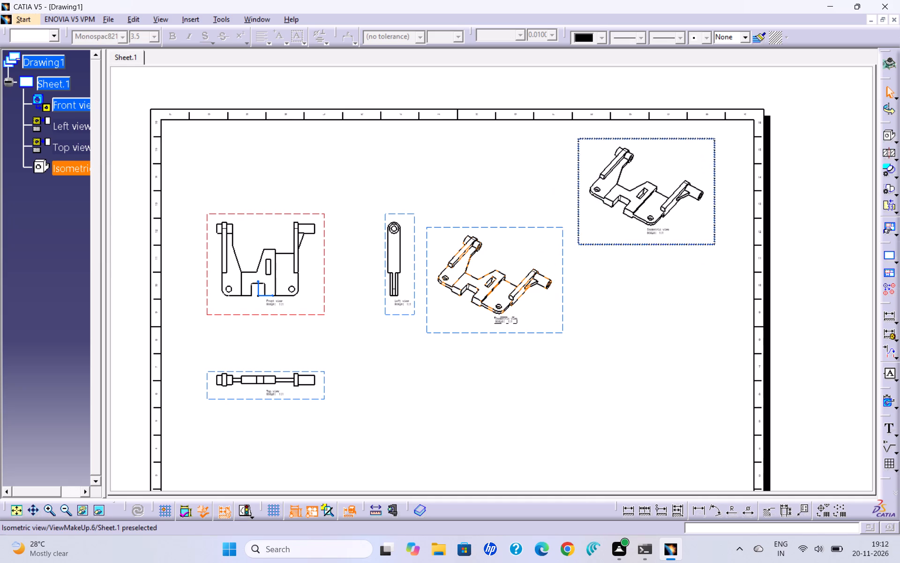
{"action": "left_click_drag", "start_coordinate": [711, 141], "coordinate": [675, 209]}
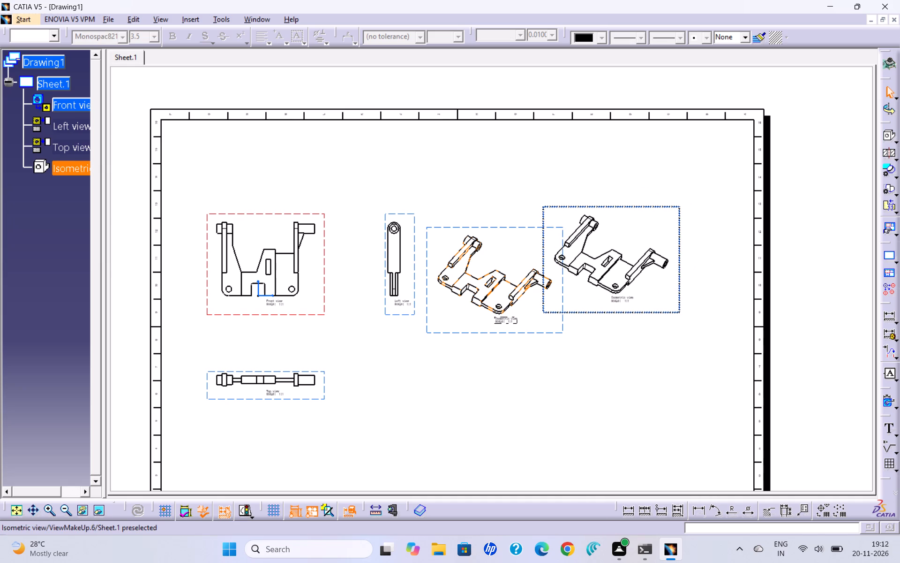
{"action": "left_click_drag", "start_coordinate": [675, 209], "coordinate": [657, 216]}
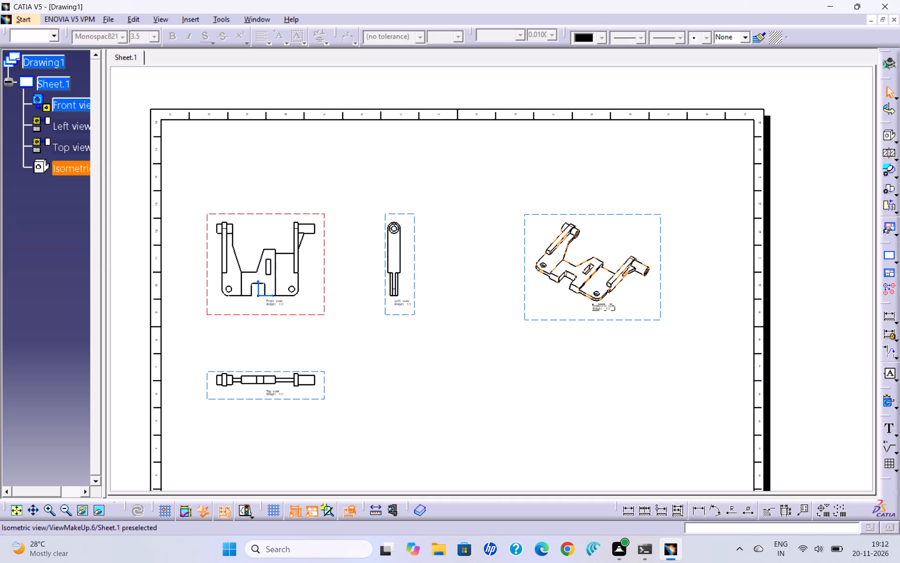
Shift the isometric view slightly toward the left view and up the sheet, and make it the active view.
{"action": "left_click_drag", "start_coordinate": [524, 217], "coordinate": [509, 208]}
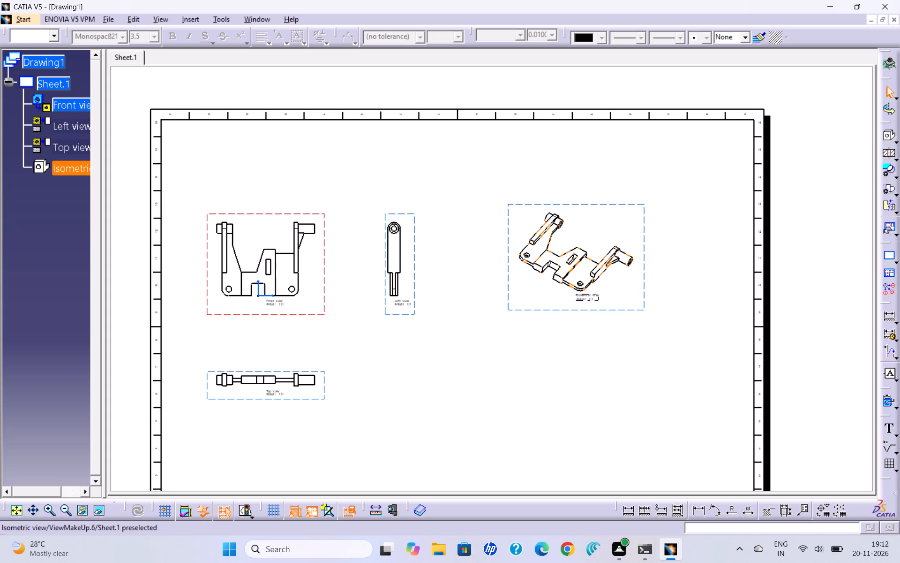
{"action": "left_click", "coordinate": [509, 208]}
{"action": "left_click_drag", "start_coordinate": [509, 208], "coordinate": [480, 187]}
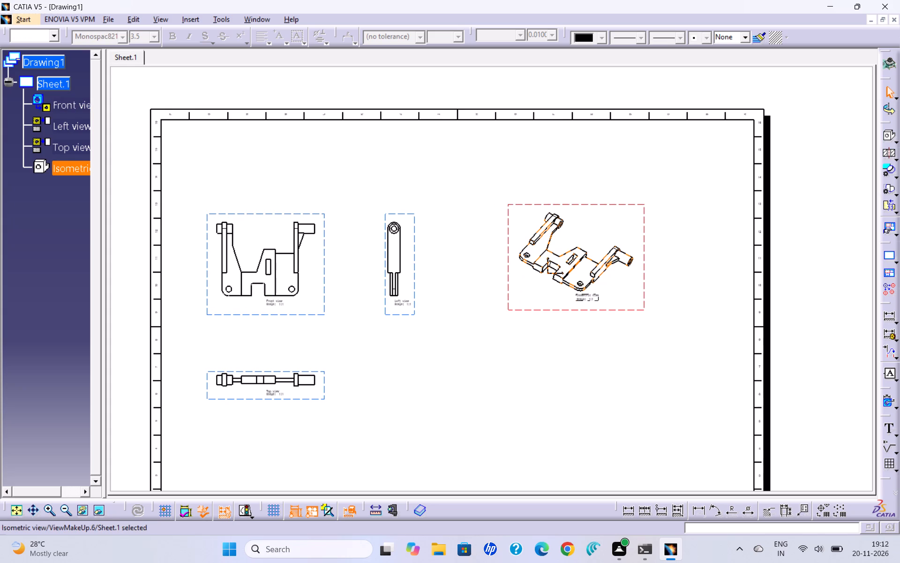
{"action": "left_click", "coordinate": [643, 302]}
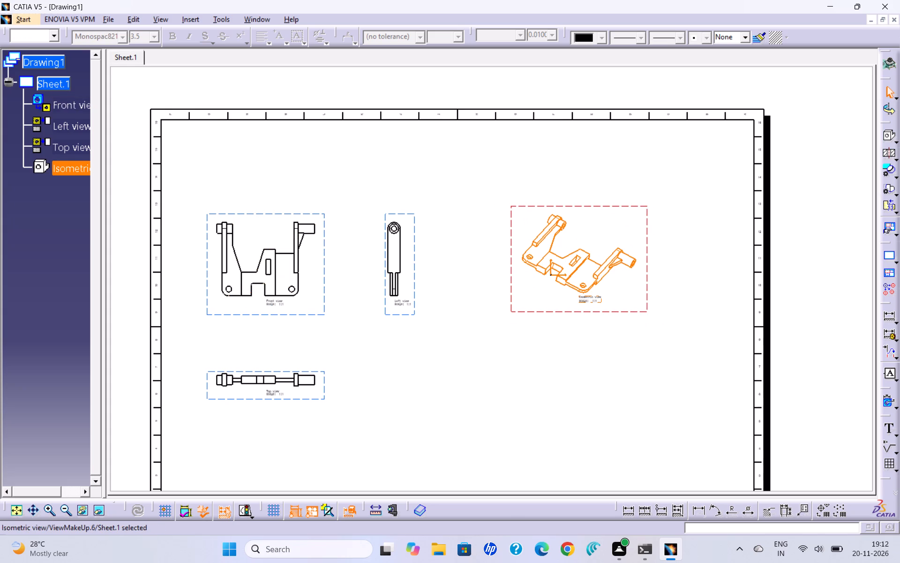
{"action": "left_click", "coordinate": [260, 331]}
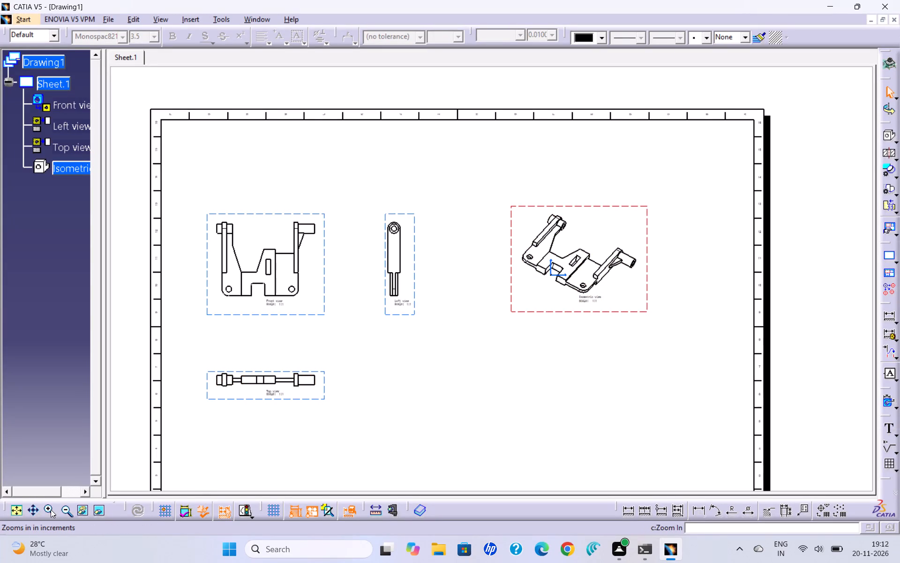
Dimension the top edge of the raised central section in the front view, placing the dimension above the edge.
{"action": "left_click", "coordinate": [31, 508]}
{"action": "left_click_drag", "start_coordinate": [223, 289], "coordinate": [244, 311]}
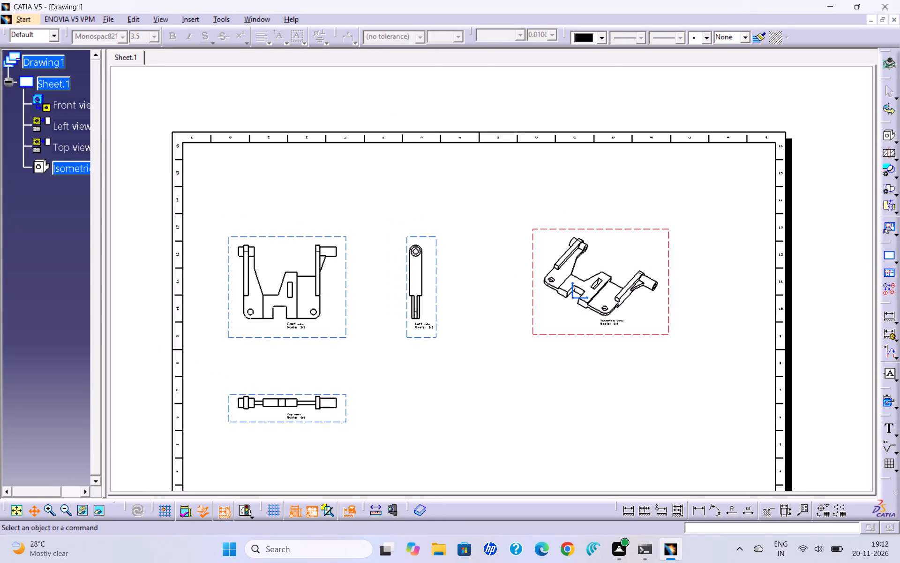
{"action": "left_click_drag", "start_coordinate": [244, 311], "coordinate": [259, 298]}
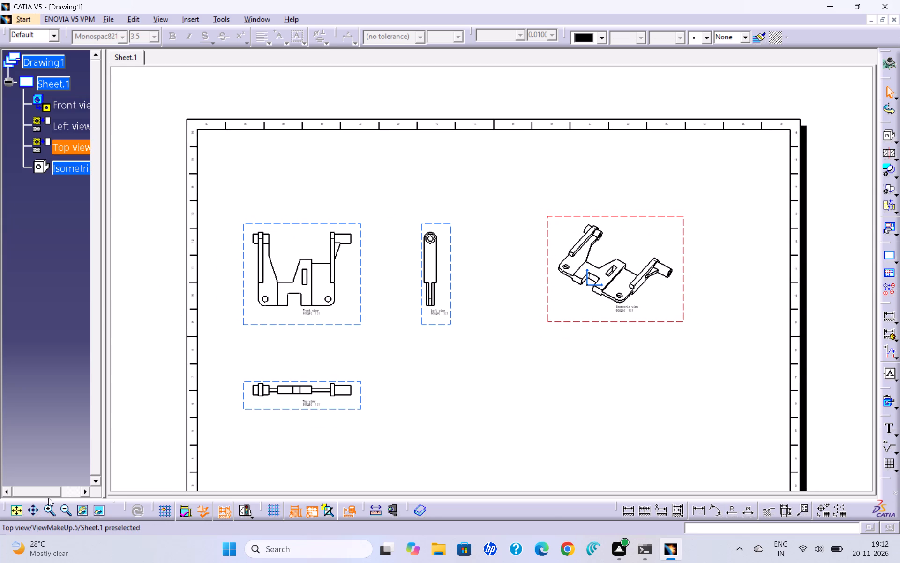
{"action": "triple_click", "coordinate": [49, 506]}
{"action": "left_click", "coordinate": [49, 506]}
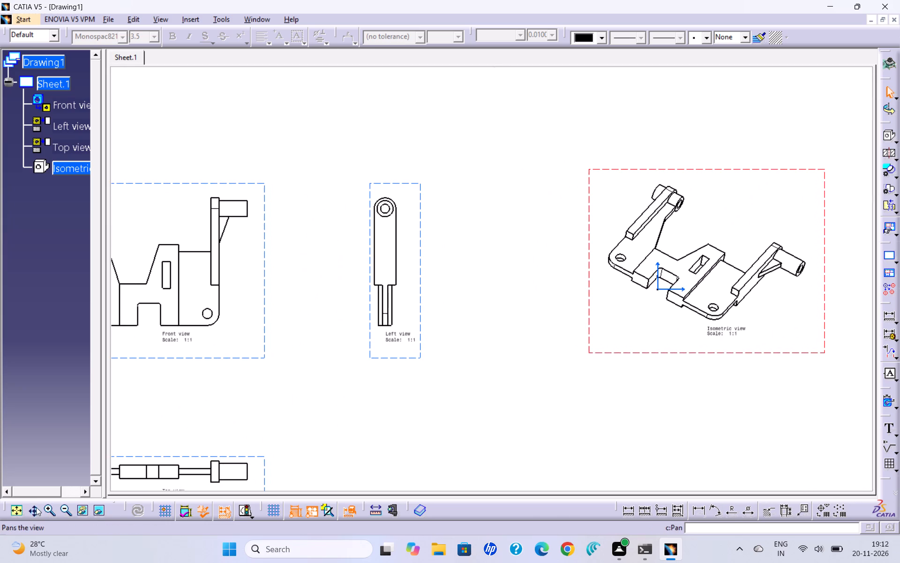
{"action": "left_click", "coordinate": [36, 507]}
{"action": "left_click_drag", "start_coordinate": [157, 415], "coordinate": [289, 469]}
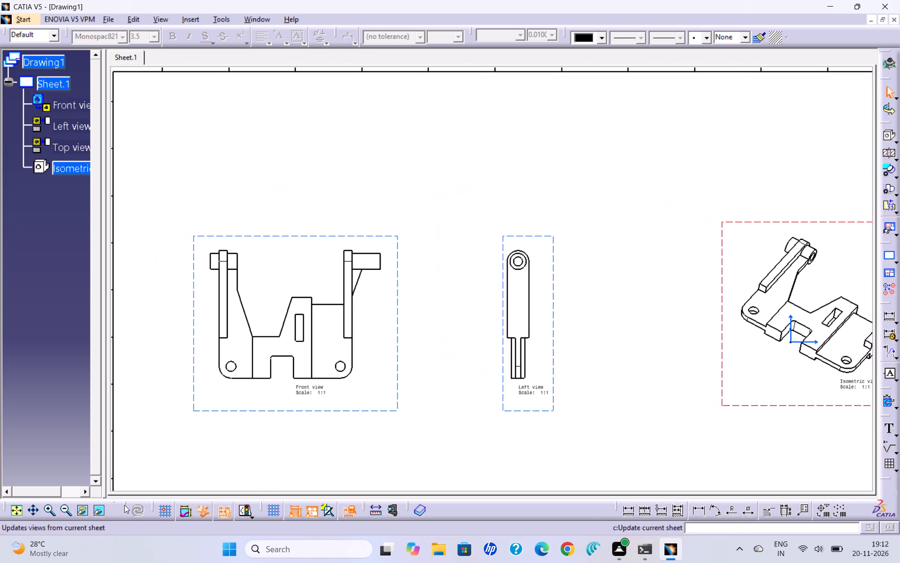
{"action": "double_click", "coordinate": [52, 505]}
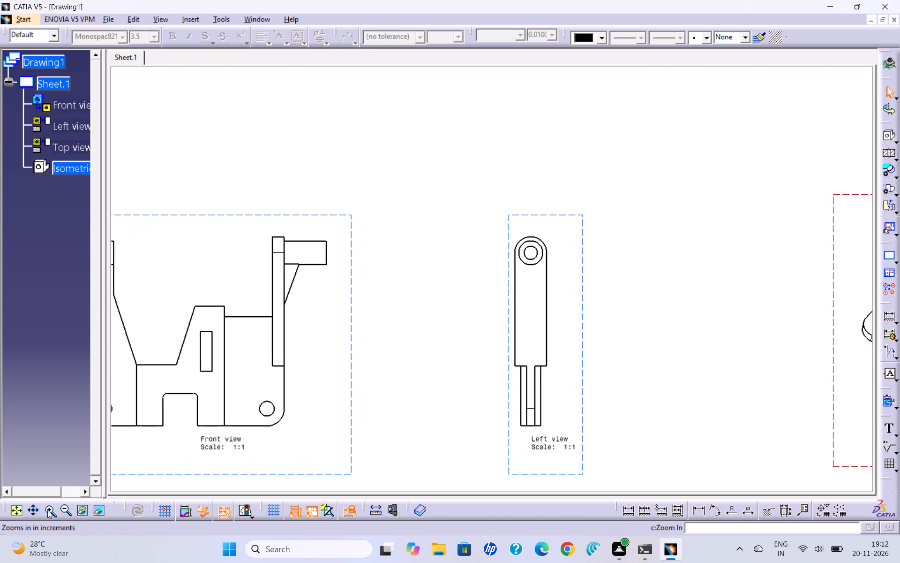
{"action": "left_click", "coordinate": [42, 510]}
{"action": "left_click_drag", "start_coordinate": [185, 405], "coordinate": [327, 371]}
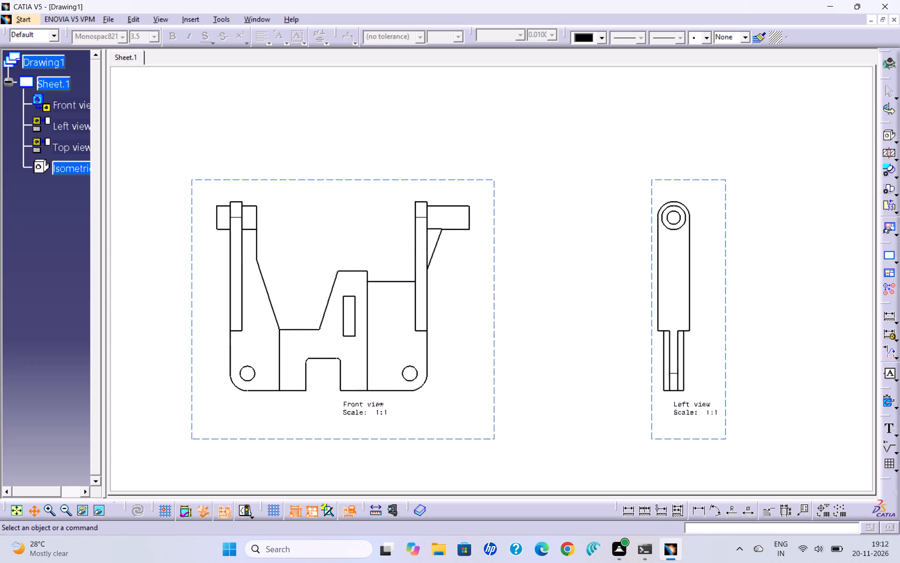
{"action": "left_click_drag", "start_coordinate": [327, 371], "coordinate": [343, 373]}
{"action": "left_click", "coordinate": [52, 509]}
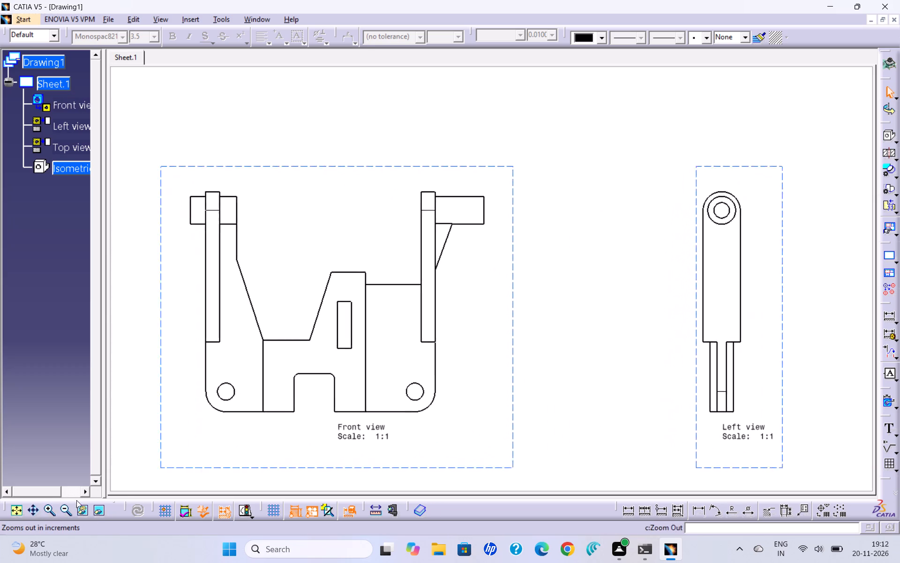
{"action": "left_click", "coordinate": [33, 507]}
{"action": "left_click_drag", "start_coordinate": [187, 415], "coordinate": [252, 377]}
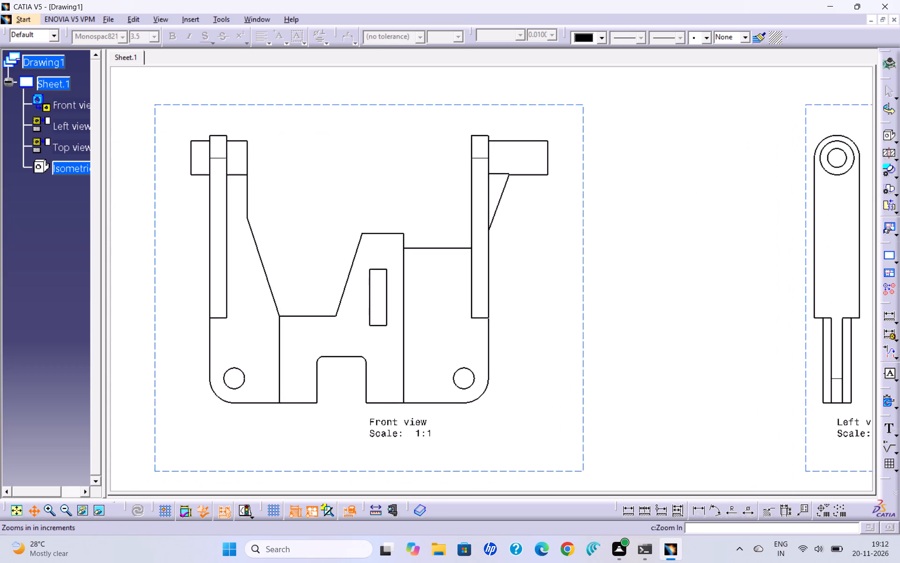
{"action": "left_click_drag", "start_coordinate": [252, 377], "coordinate": [284, 368]}
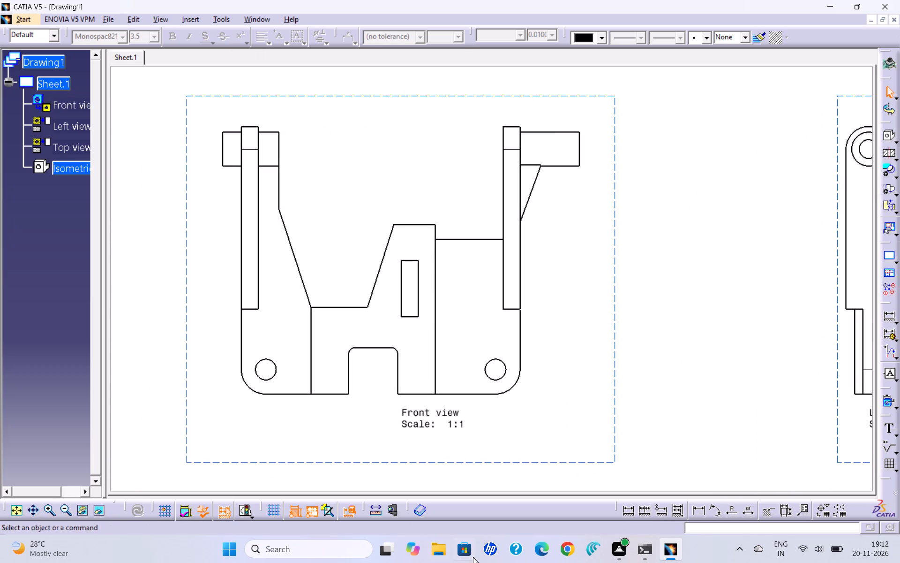
{"action": "left_click", "coordinate": [628, 502]}
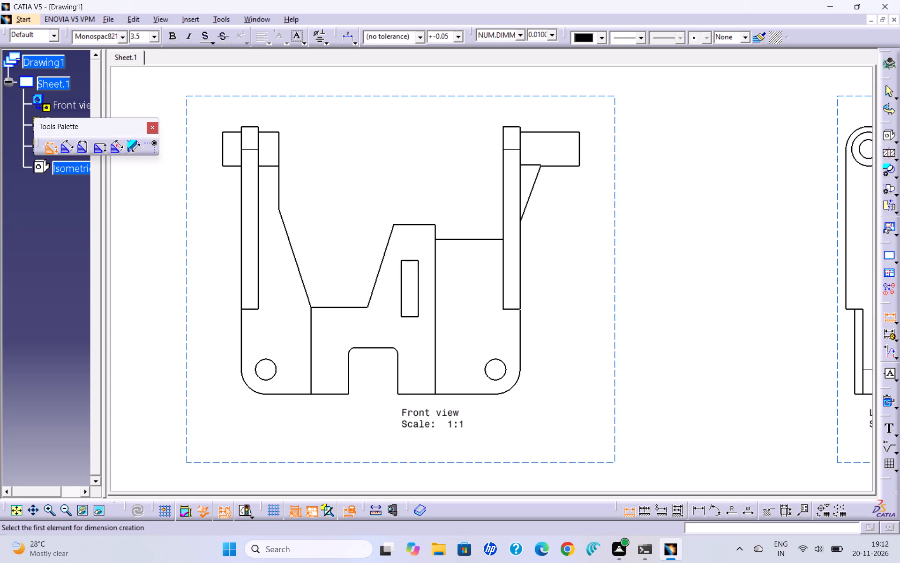
{"action": "left_click_drag", "start_coordinate": [415, 223], "coordinate": [415, 220]}
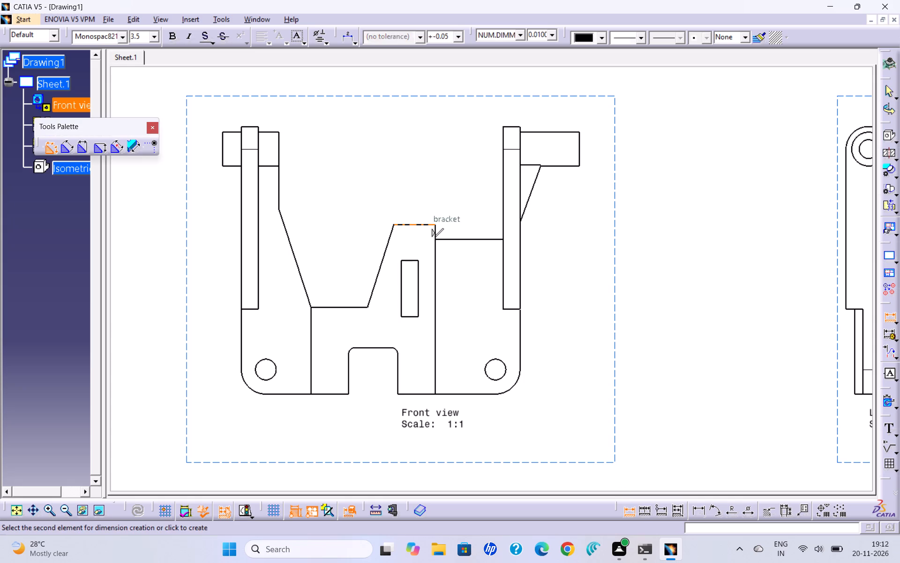
{"action": "left_click_drag", "start_coordinate": [415, 220], "coordinate": [415, 218]}
{"action": "left_click", "coordinate": [412, 200]}
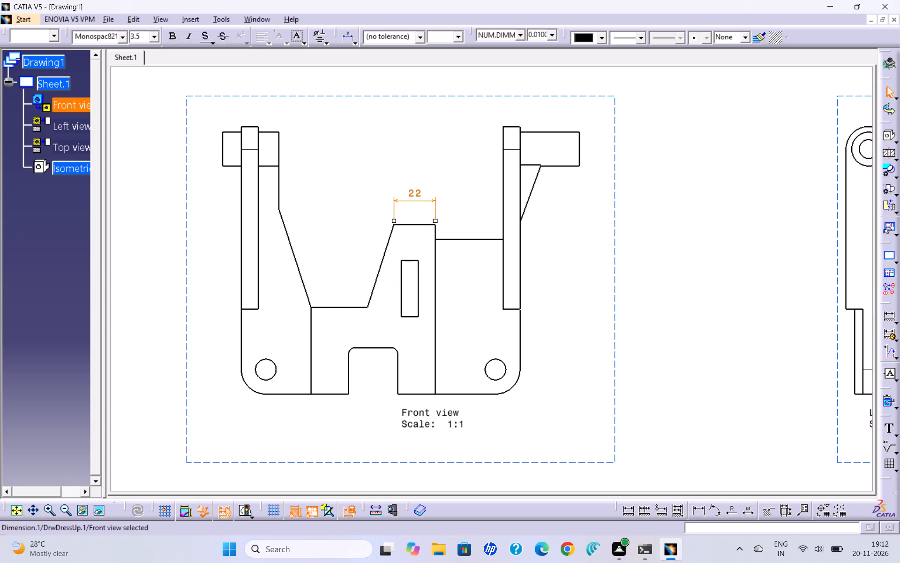
Dimension the horizontal edge at the bottom of the V-shaped recess in the front view, placing the dimension just above it.
{"action": "left_click_drag", "start_coordinate": [351, 306], "coordinate": [351, 298]}
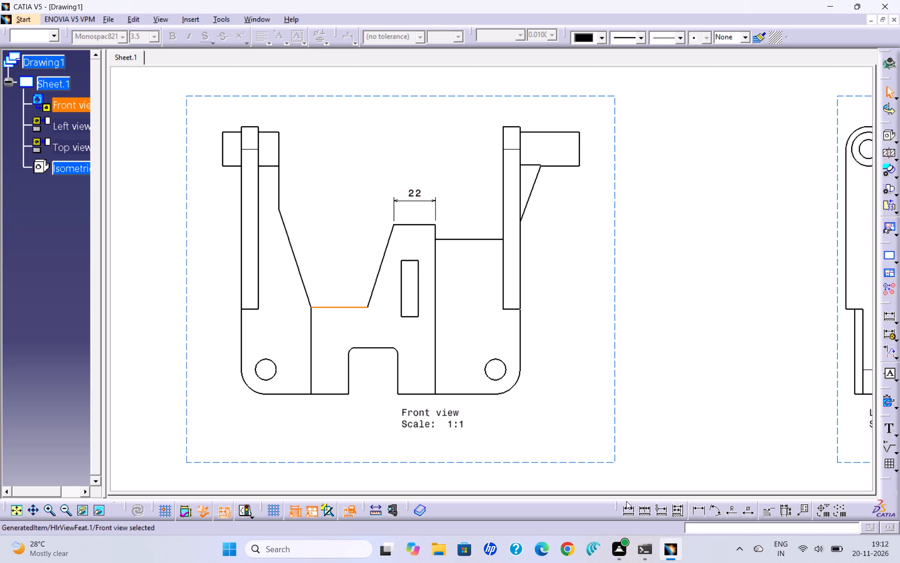
{"action": "double_click", "coordinate": [633, 515]}
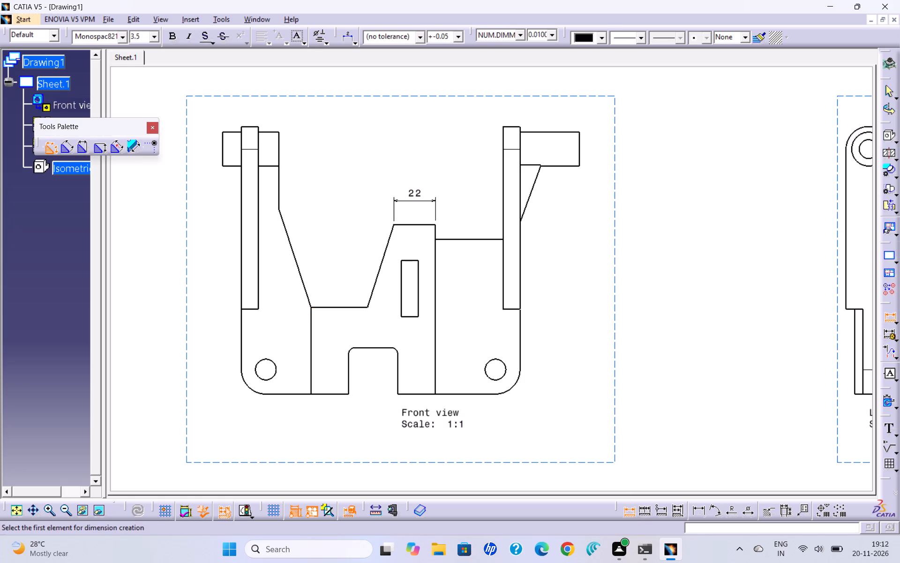
{"action": "left_click_drag", "start_coordinate": [354, 309], "coordinate": [353, 297]}
{"action": "left_click", "coordinate": [352, 290]}
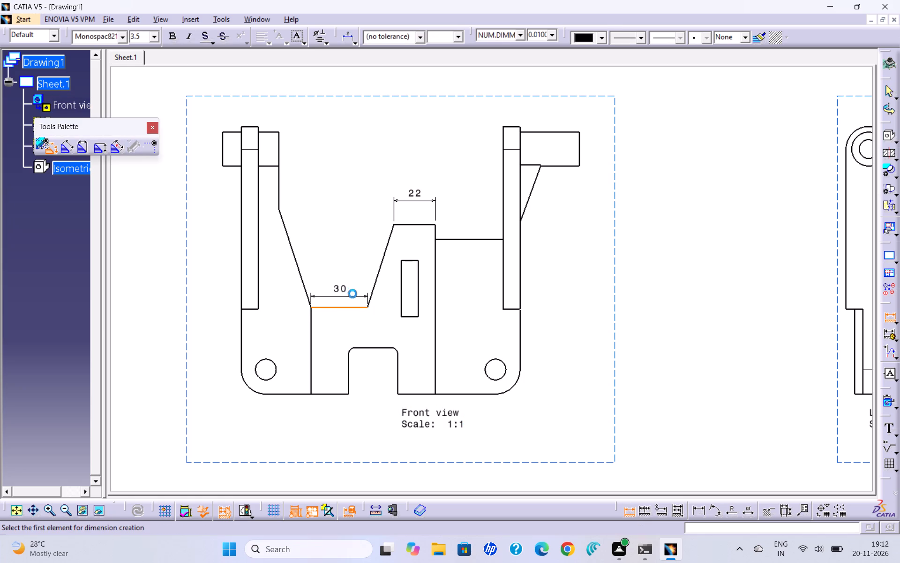
Dimension the bottom notch's width between its two vertical sides in the front view, placing the dimension below the bracket.
{"action": "left_click", "coordinate": [388, 348]}
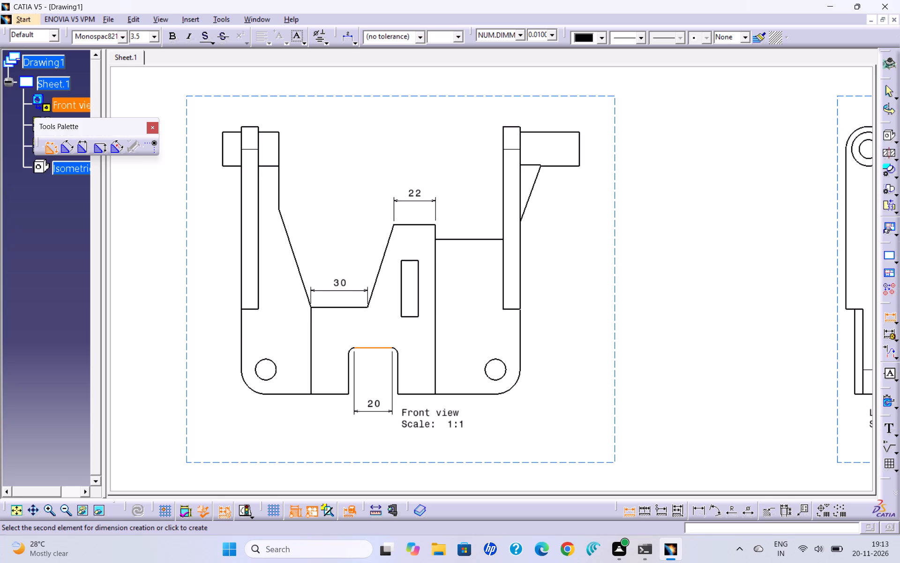
{"action": "left_click", "coordinate": [631, 511]}
{"action": "left_click", "coordinate": [631, 511]}
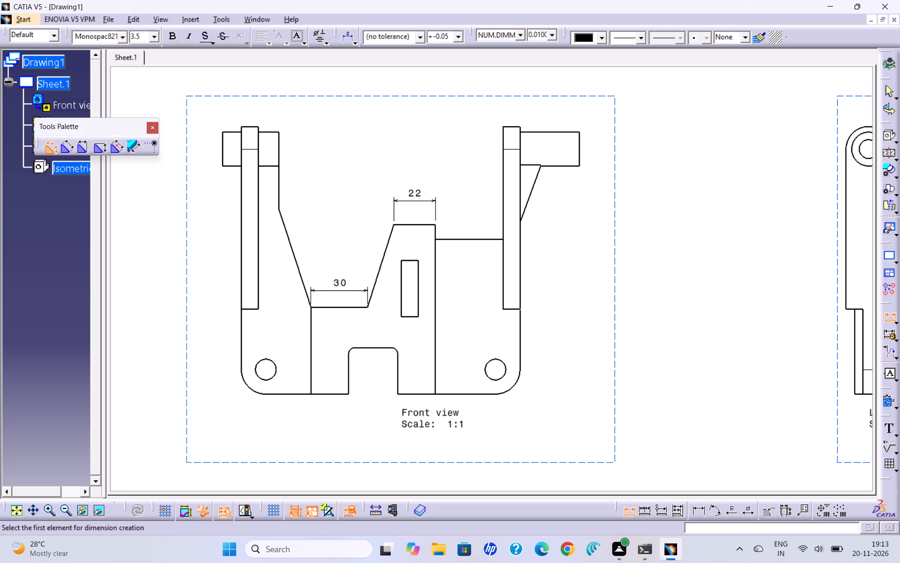
{"action": "left_click", "coordinate": [349, 369]}
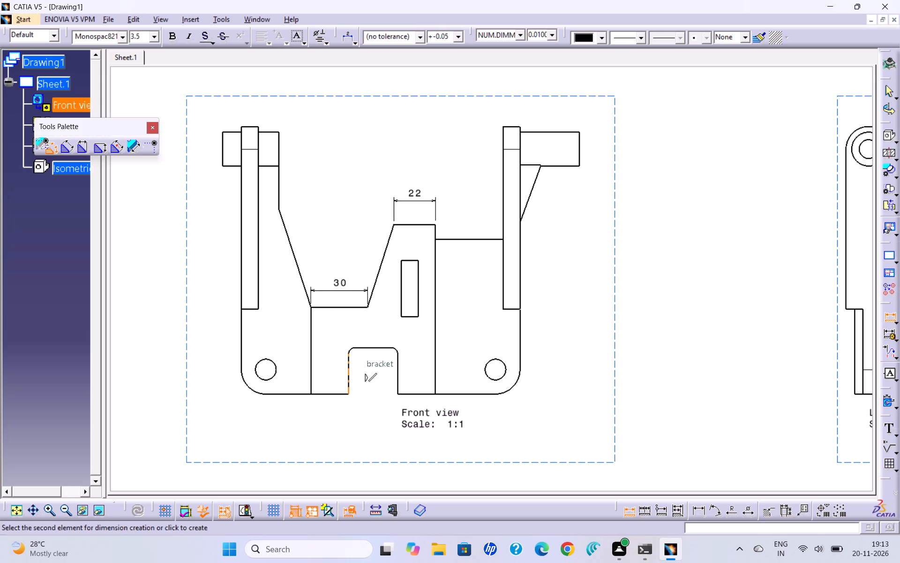
{"action": "left_click", "coordinate": [397, 374]}
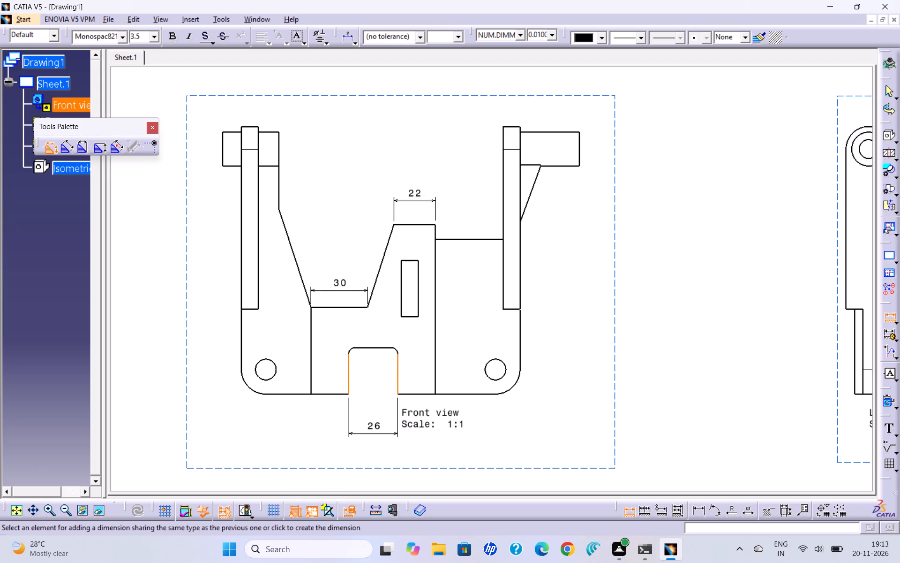
{"action": "left_click", "coordinate": [373, 437]}
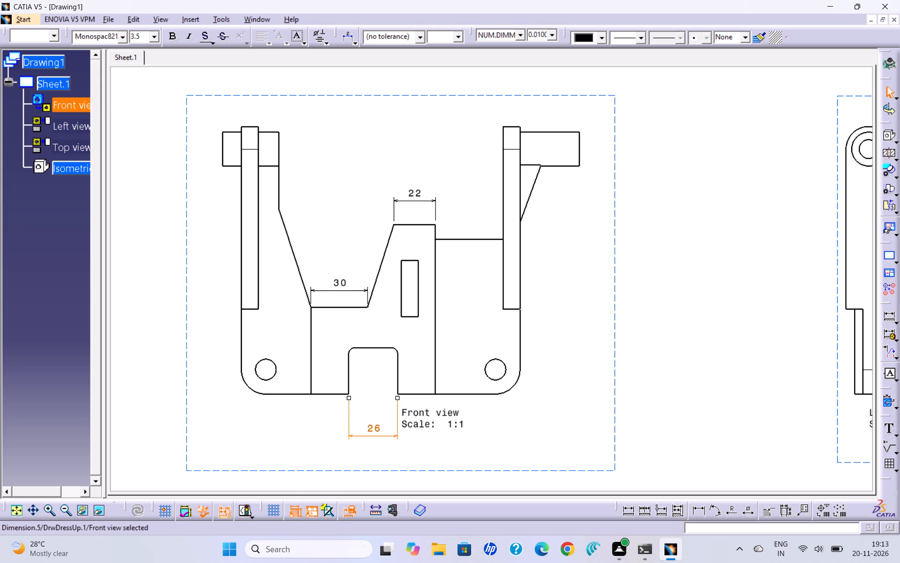
Dimension the short bottom edges on both sides of the notch in the front view, placing both dimensions below the bracket.
{"action": "left_click", "coordinate": [418, 396]}
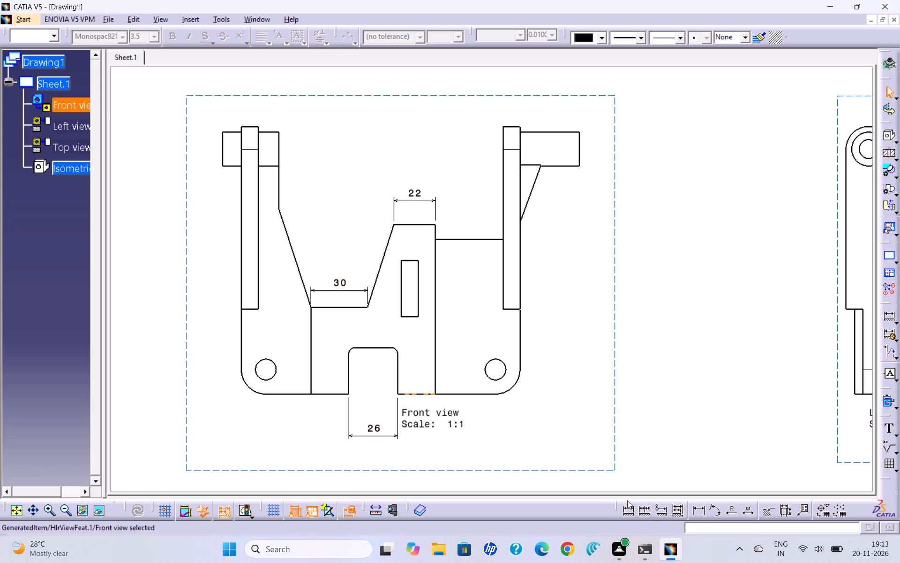
{"action": "double_click", "coordinate": [630, 509]}
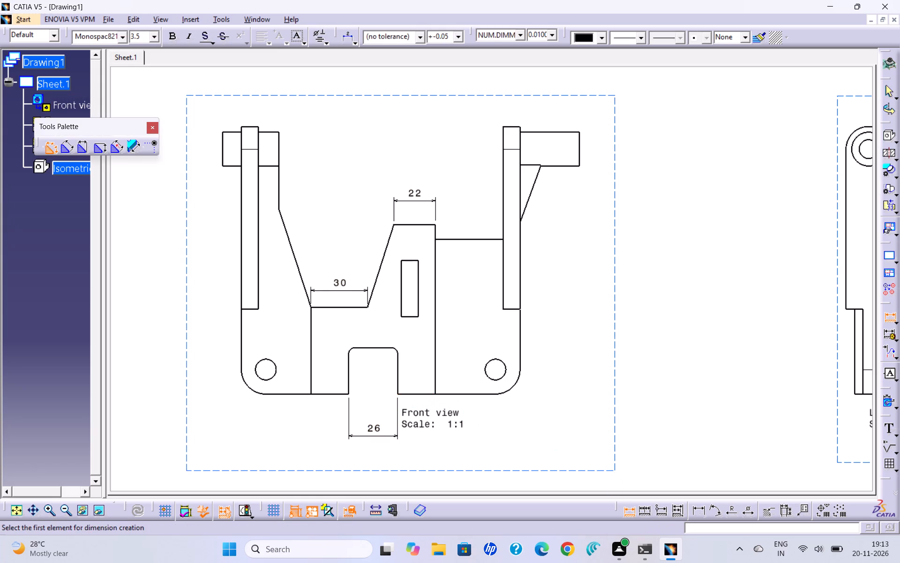
{"action": "left_click", "coordinate": [421, 395]}
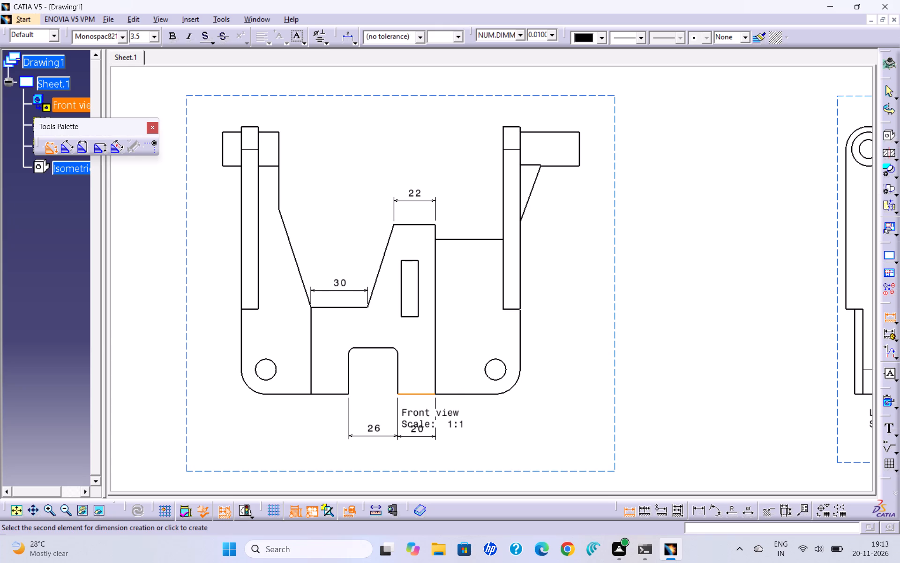
{"action": "left_click", "coordinate": [424, 443]}
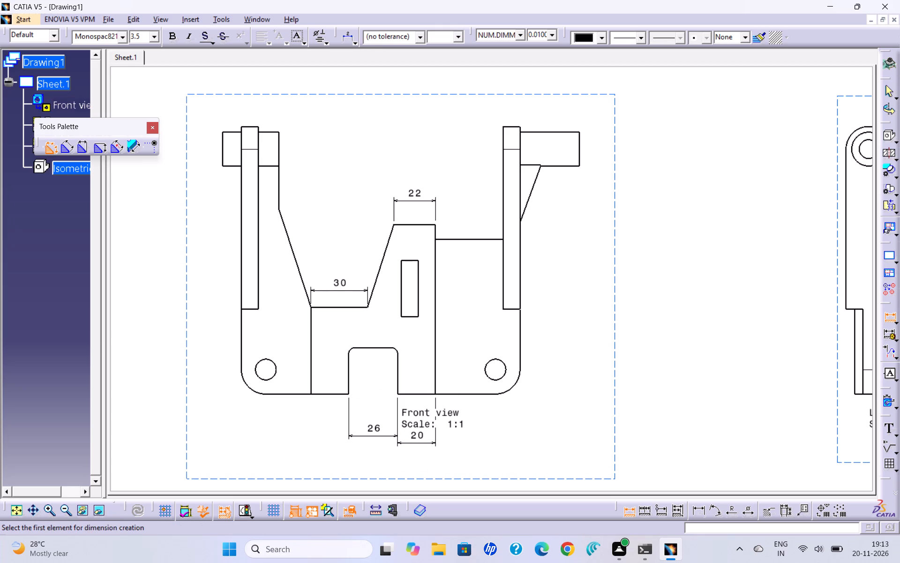
{"action": "left_click", "coordinate": [319, 393]}
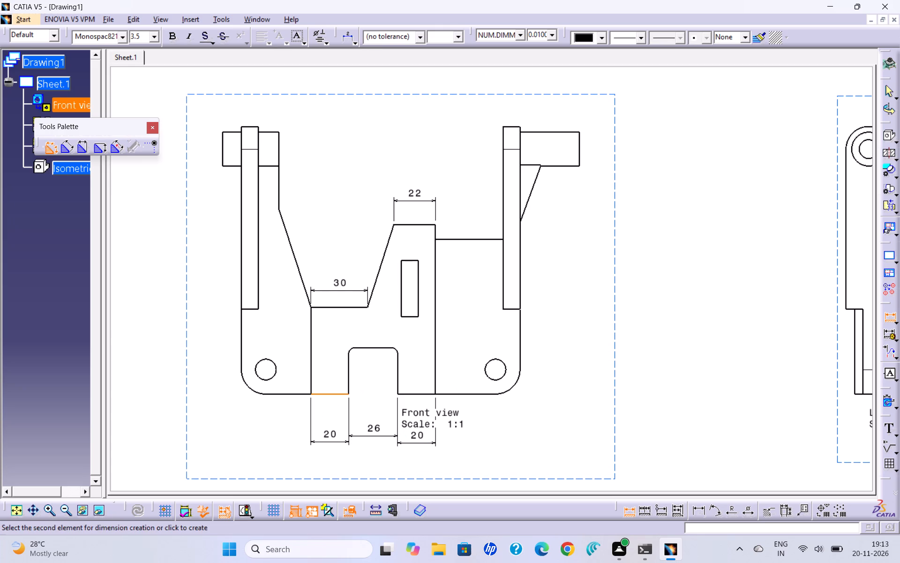
{"action": "left_click", "coordinate": [332, 443]}
{"action": "left_click", "coordinate": [632, 514]}
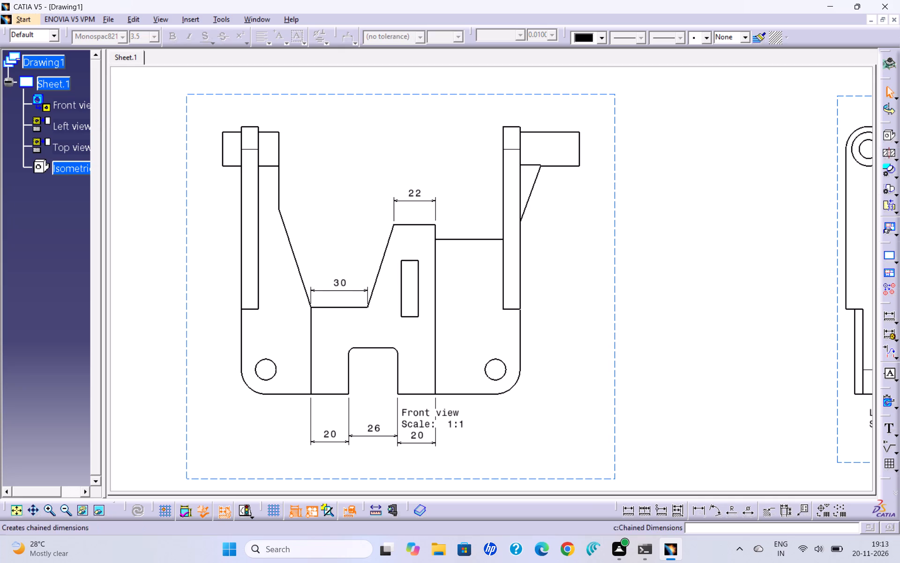
Lower the notch-width dimension so it lines up with the dimensions on either side of it.
{"action": "left_click_drag", "start_coordinate": [368, 431], "coordinate": [370, 441]}
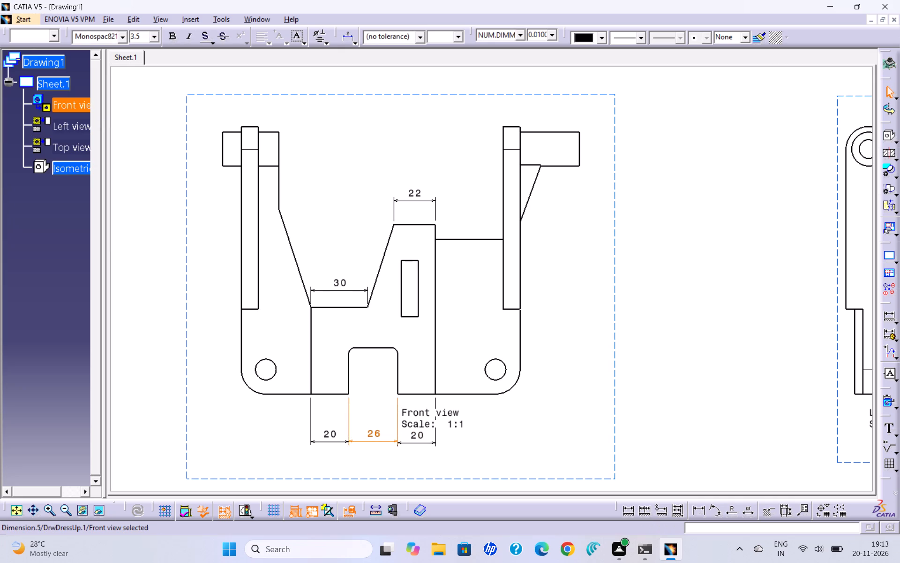
{"action": "left_click_drag", "start_coordinate": [370, 441], "coordinate": [370, 442]}
{"action": "left_click", "coordinate": [547, 445]}
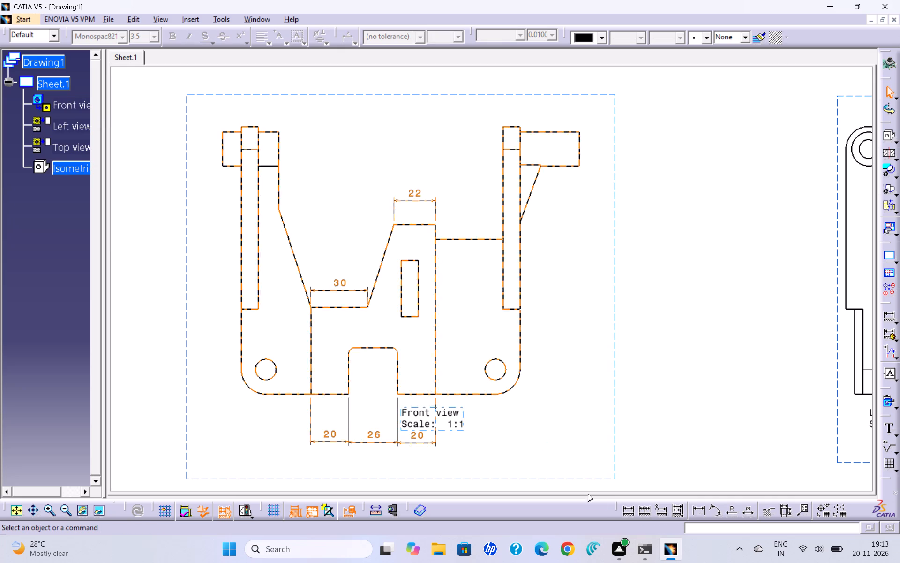
Dimension the bottom notch's height in the front view, from its top edge to the bracket's bottom edge, placing it left of the notch.
{"action": "left_click", "coordinate": [629, 508]}
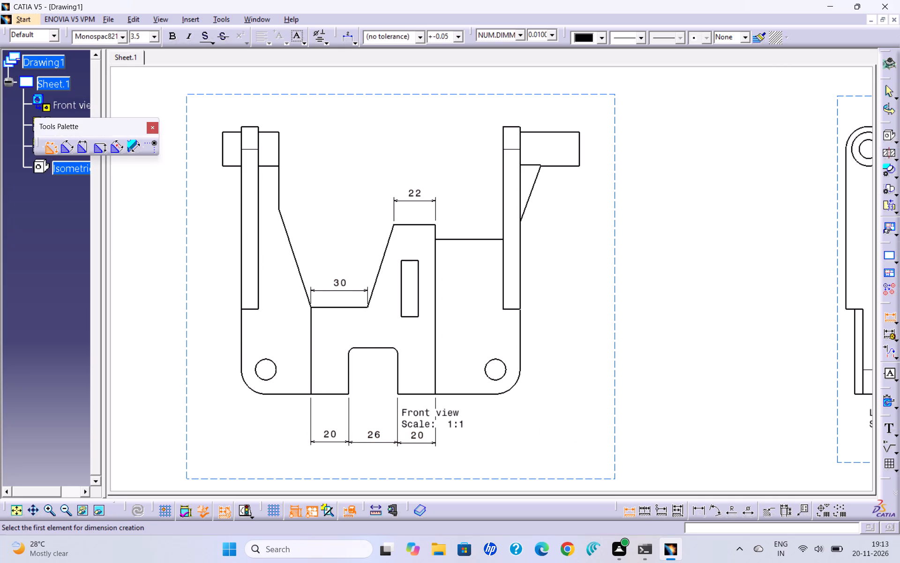
{"action": "left_click", "coordinate": [366, 349]}
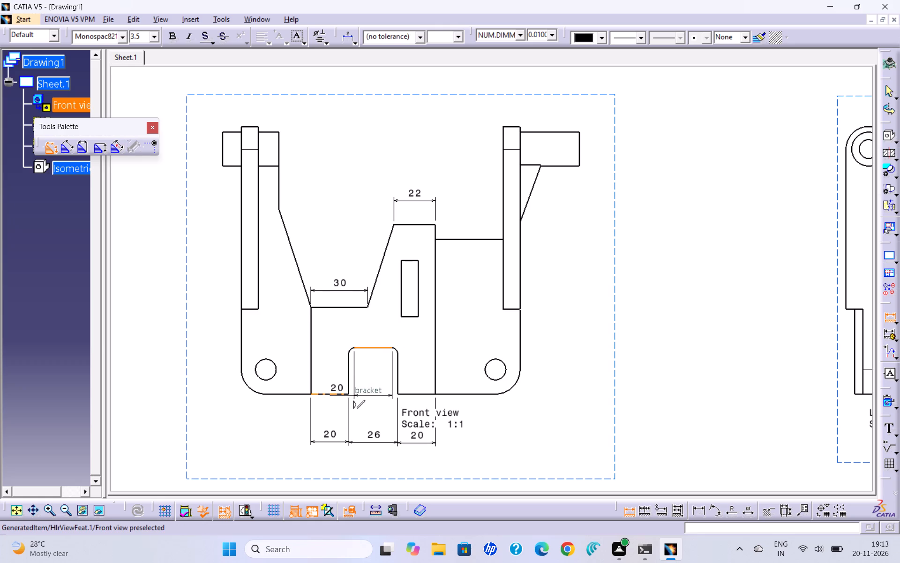
{"action": "left_click", "coordinate": [336, 394]}
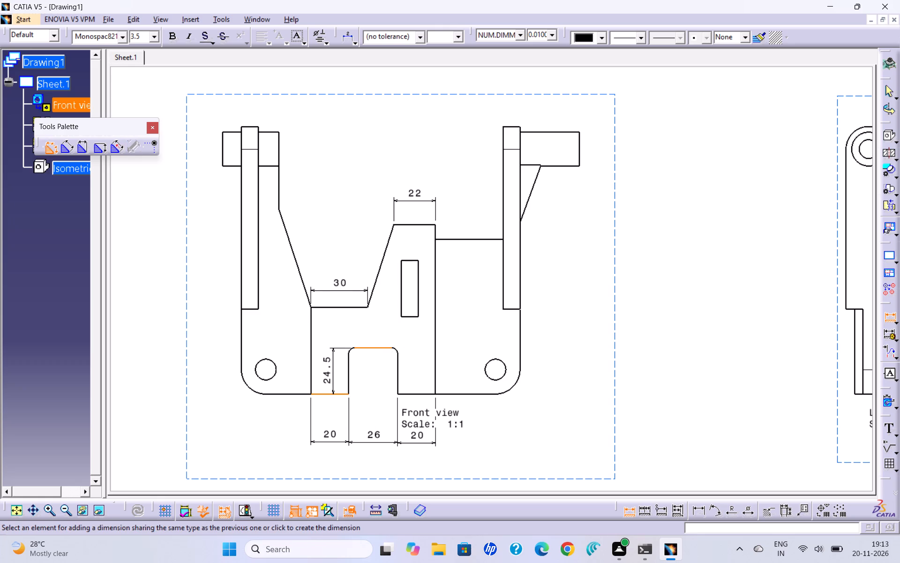
{"action": "left_click", "coordinate": [332, 370]}
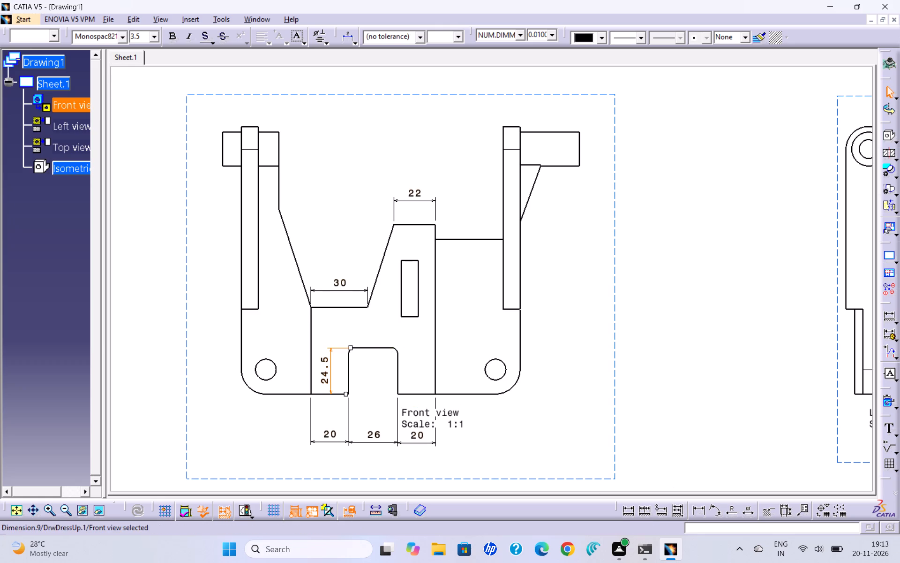
{"action": "left_click", "coordinate": [662, 451]}
Dimension the rounded lower-left corner in the front view as a radius, placing the value just outside the corner.
{"action": "left_click", "coordinate": [633, 511]}
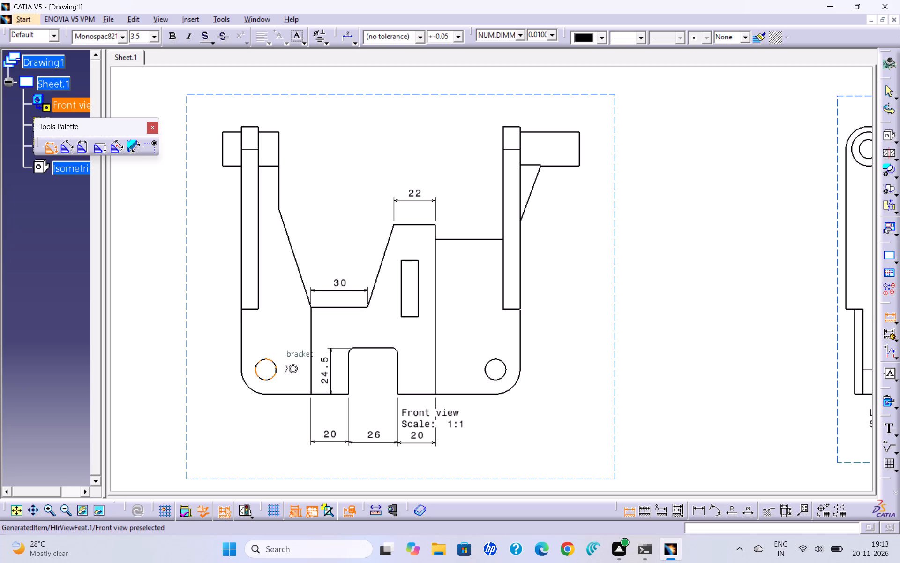
{"action": "left_click", "coordinate": [248, 383]}
{"action": "left_click", "coordinate": [275, 350]}
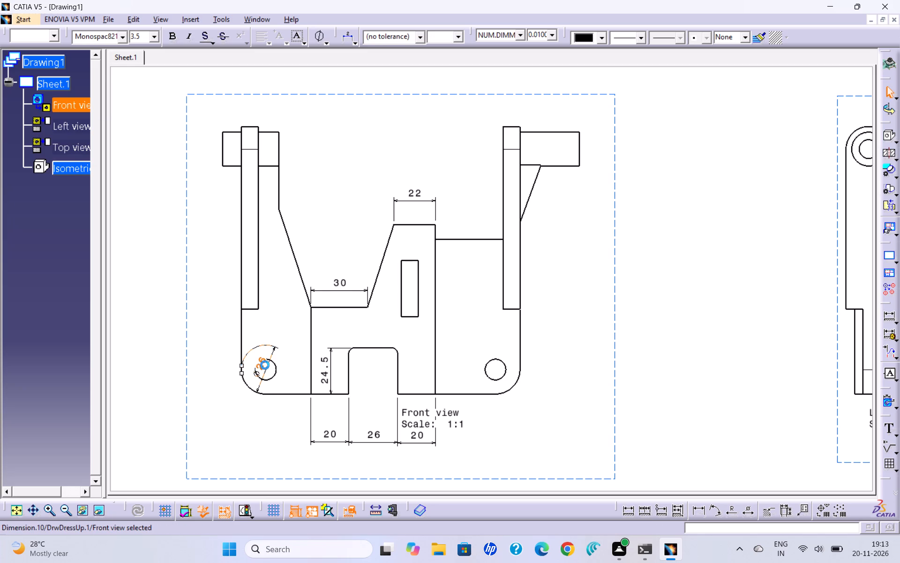
{"action": "right_click", "coordinate": [264, 365]}
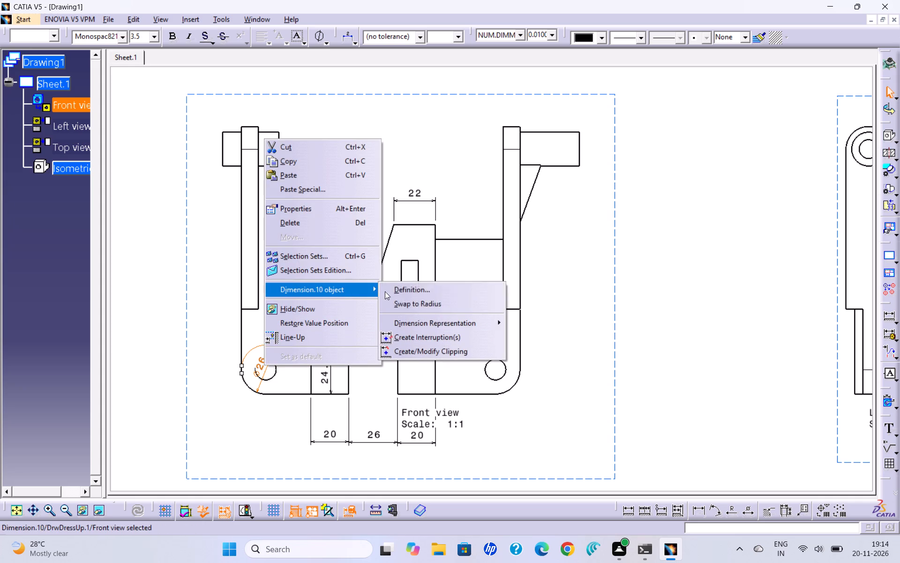
{"action": "left_click", "coordinate": [413, 303]}
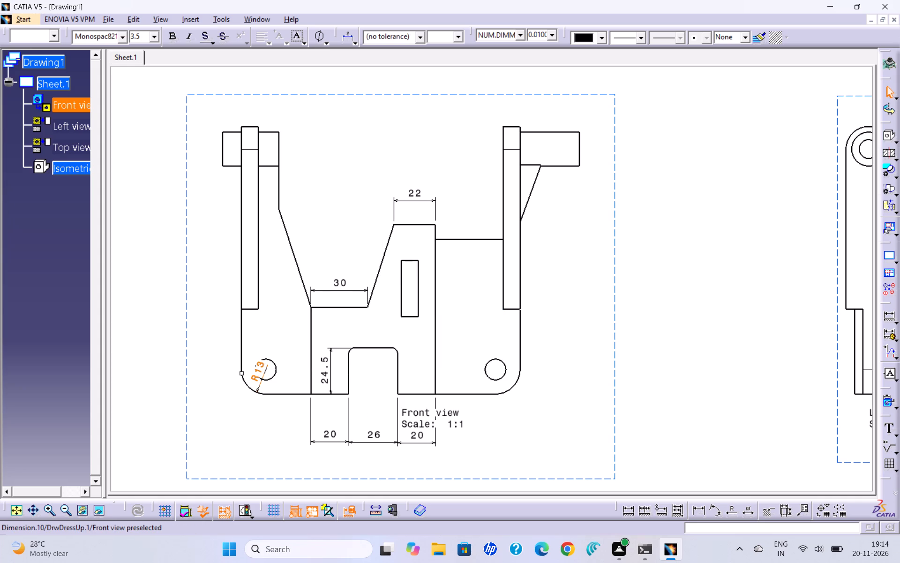
{"action": "left_click_drag", "start_coordinate": [261, 366], "coordinate": [230, 416]}
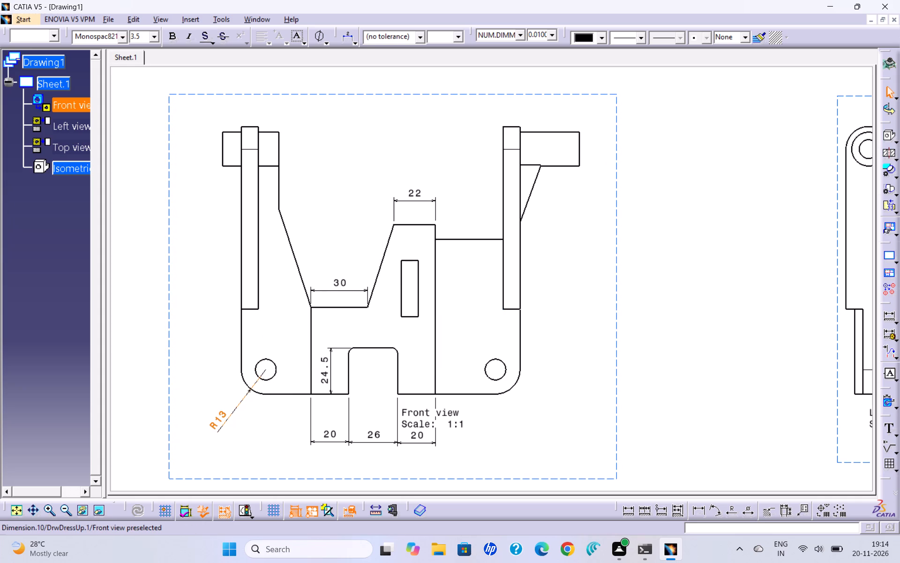
{"action": "left_click_drag", "start_coordinate": [230, 416], "coordinate": [229, 416]}
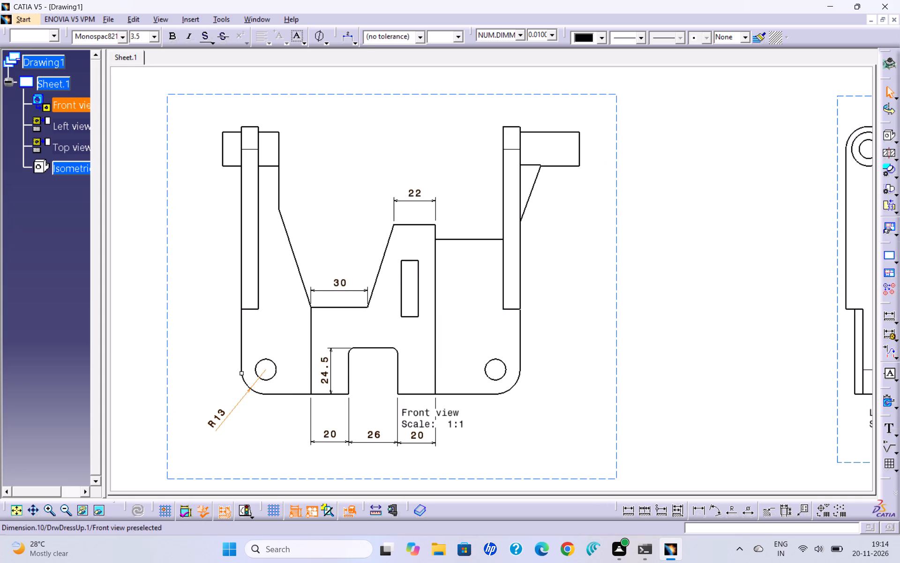
{"action": "left_click_drag", "start_coordinate": [211, 422], "coordinate": [238, 405]}
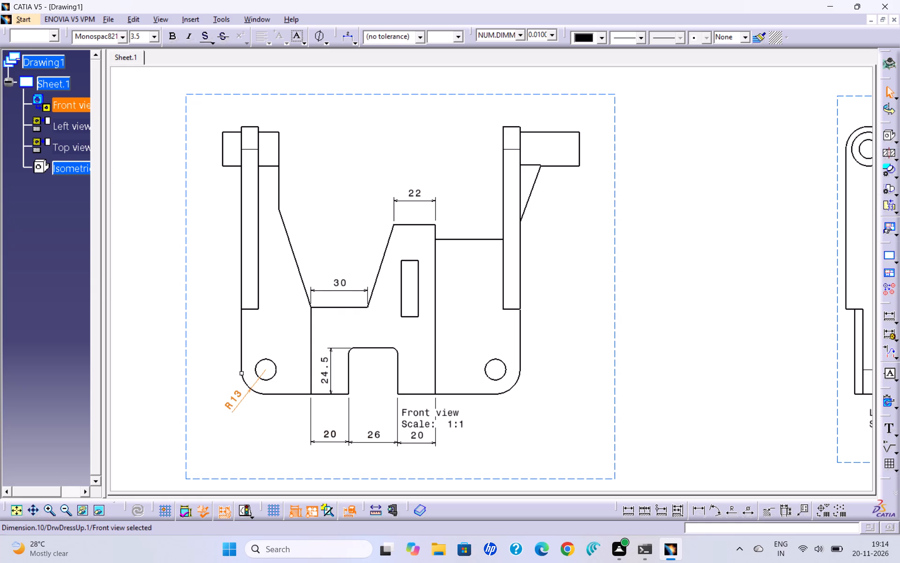
Dimension the diameter of the lower-left hole in the front view, placing the value just right of the hole.
{"action": "left_click", "coordinate": [630, 513]}
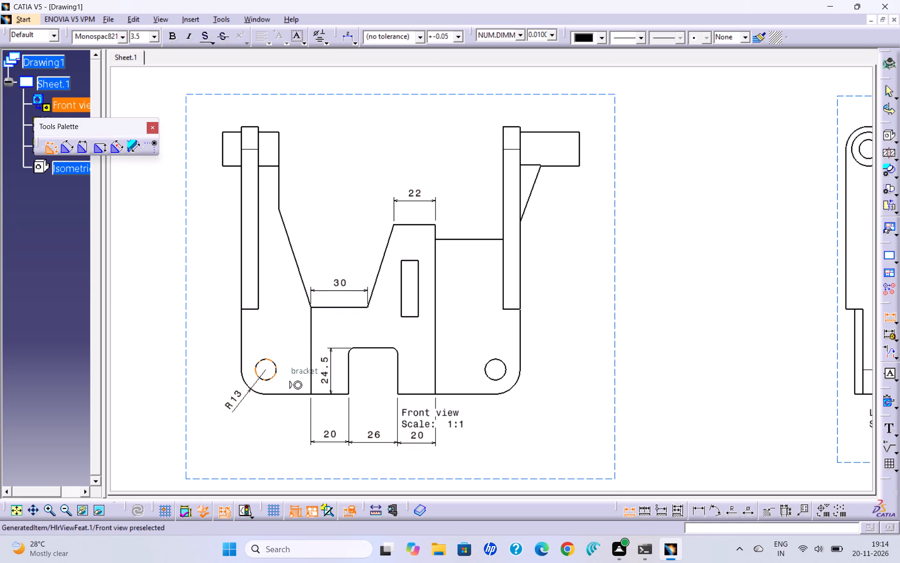
{"action": "left_click", "coordinate": [273, 374]}
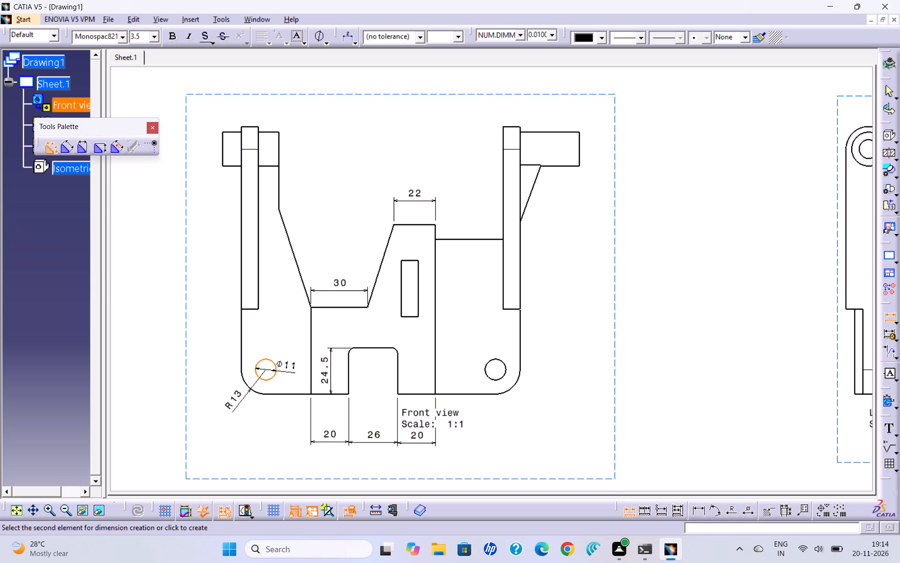
{"action": "left_click", "coordinate": [287, 365]}
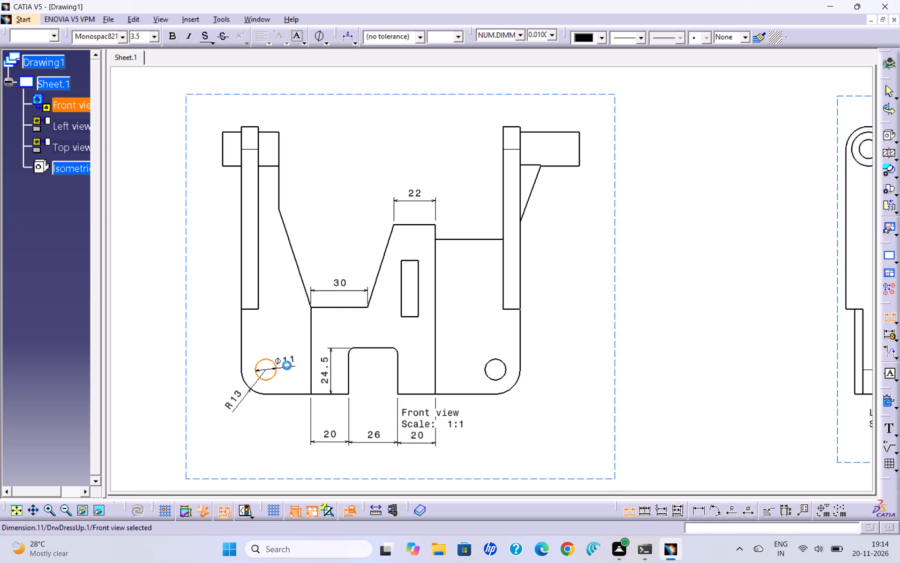
Dimension the long vertical edge right of the rectangular slot in the front view, placing the dimension just to its right.
{"action": "left_click", "coordinate": [632, 513]}
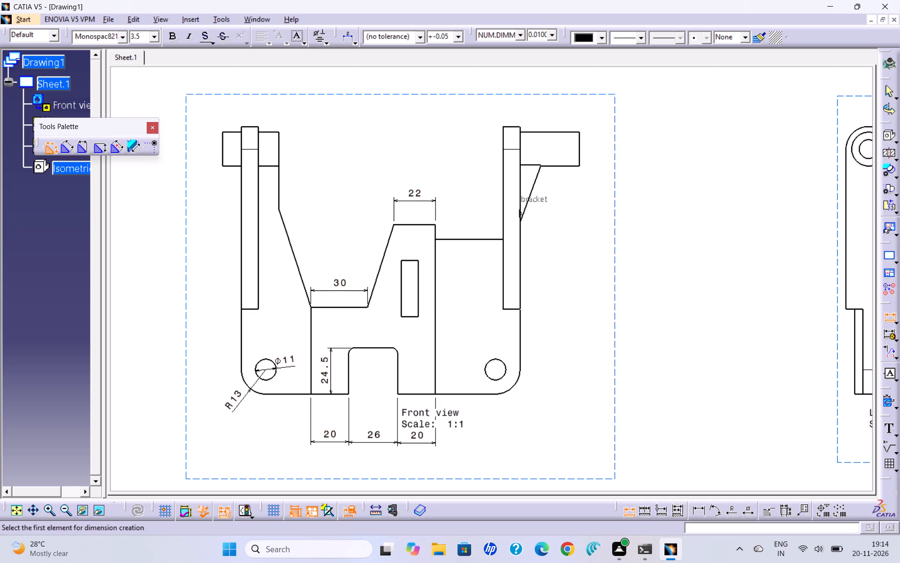
{"action": "left_click", "coordinate": [436, 272]}
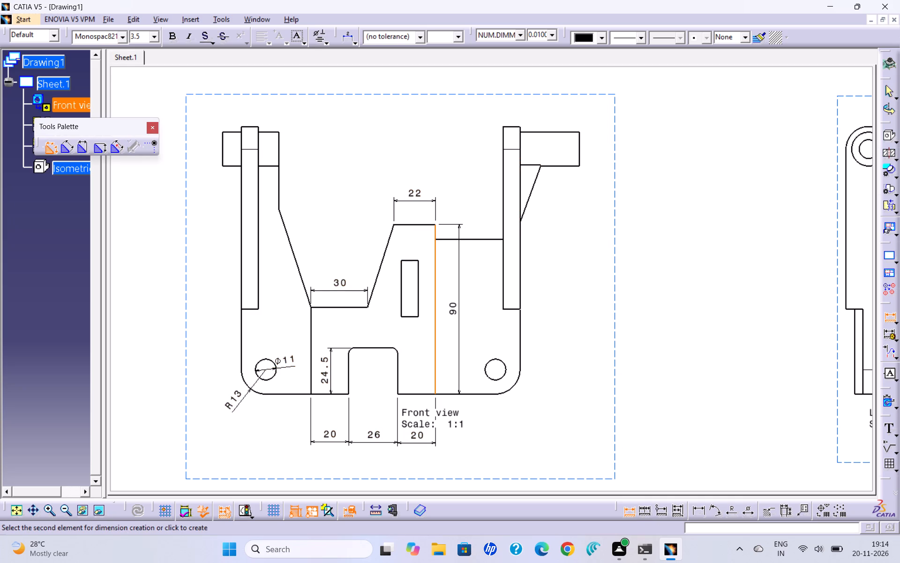
{"action": "left_click", "coordinate": [453, 282]}
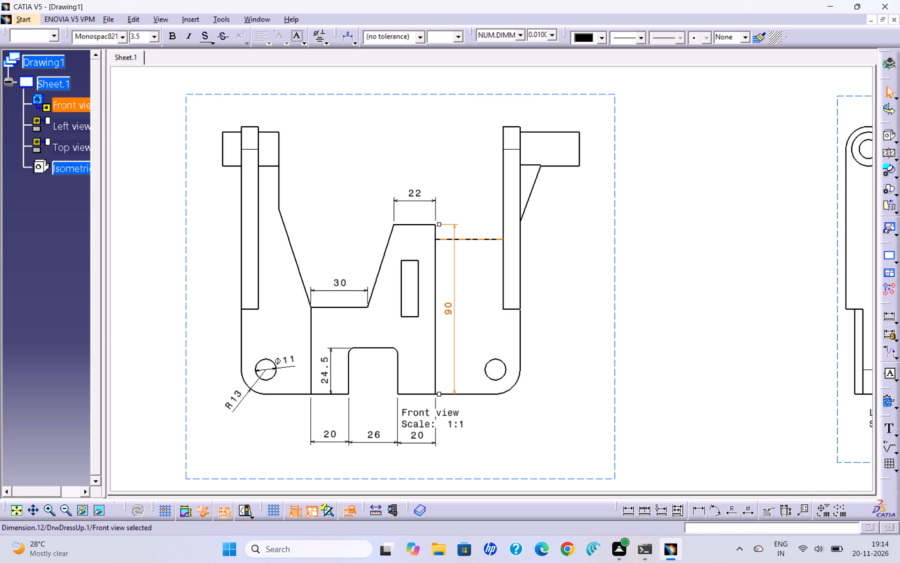
Dimension the height from the bottom edge to the horizontal edge meeting the right upright, placing it beside the long vertical edge's dimension.
{"action": "left_click", "coordinate": [481, 240]}
{"action": "left_click", "coordinate": [479, 396]}
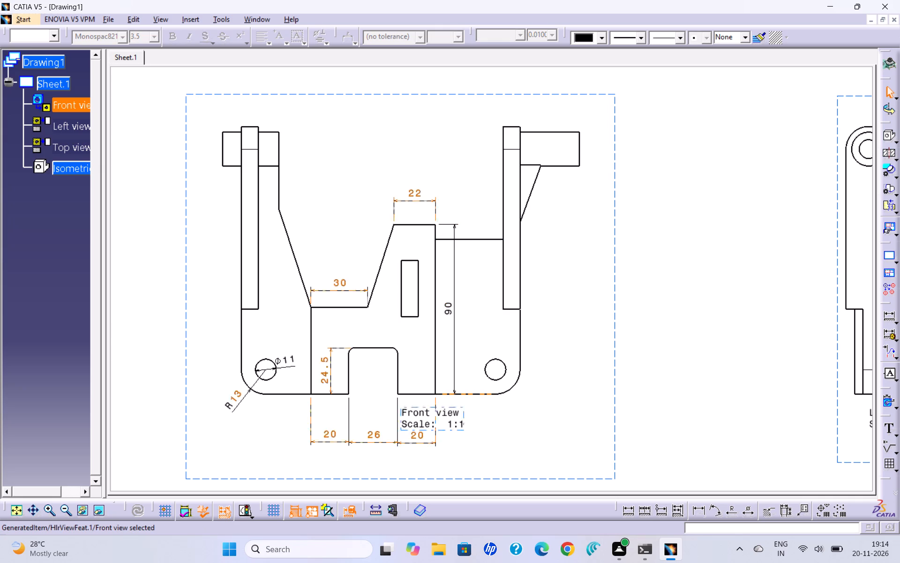
{"action": "left_click", "coordinate": [632, 508]}
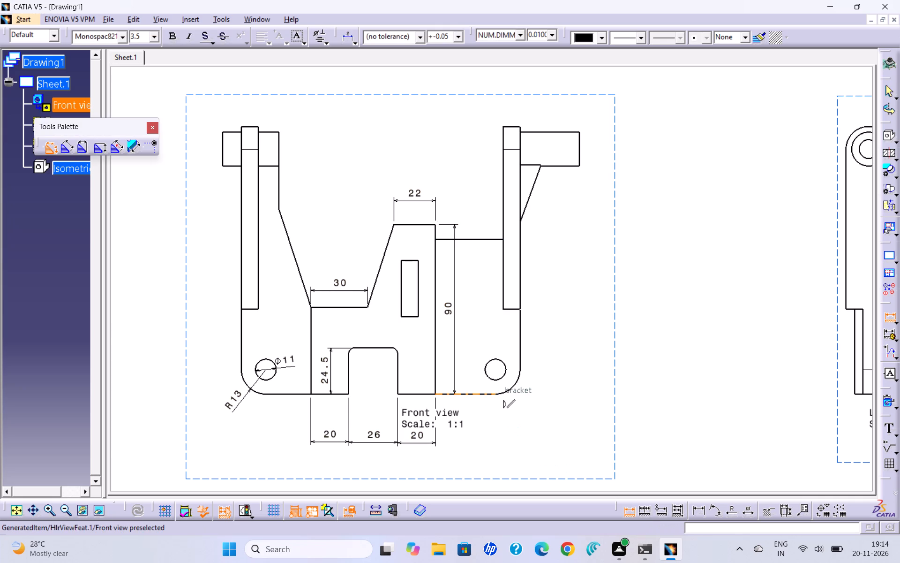
{"action": "left_click", "coordinate": [486, 394]}
{"action": "left_click", "coordinate": [483, 240]}
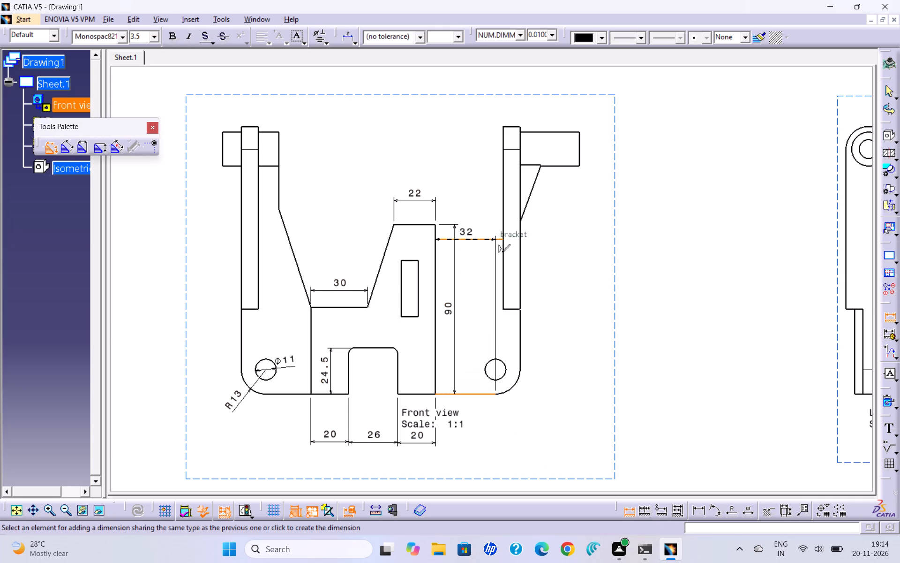
{"action": "left_click", "coordinate": [545, 296]}
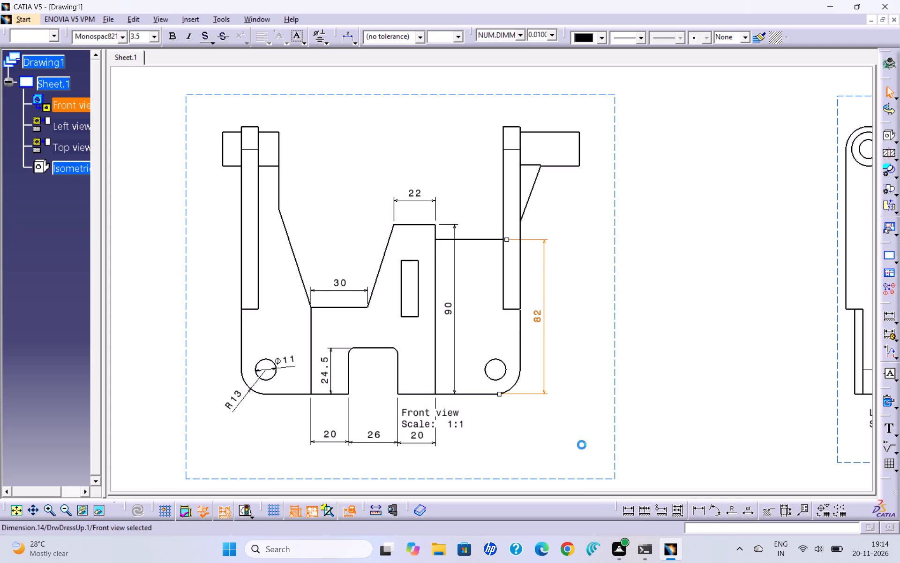
{"action": "left_click_drag", "start_coordinate": [540, 314], "coordinate": [532, 313]}
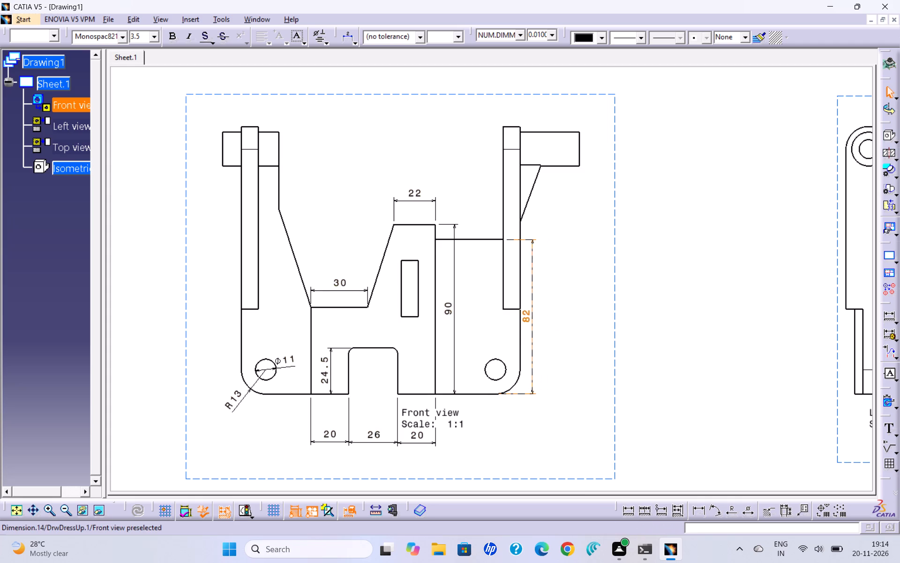
{"action": "left_click_drag", "start_coordinate": [532, 313], "coordinate": [472, 313]}
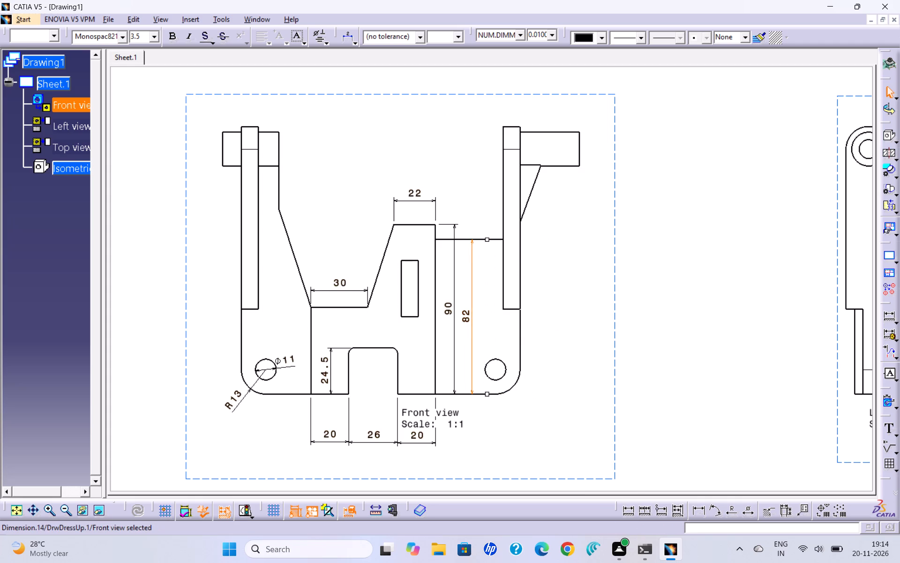
Dimension the width from the long vertical edge to the bracket's right outer side, placing it below and slightly lower than the notch dimensions.
{"action": "left_click", "coordinate": [626, 510]}
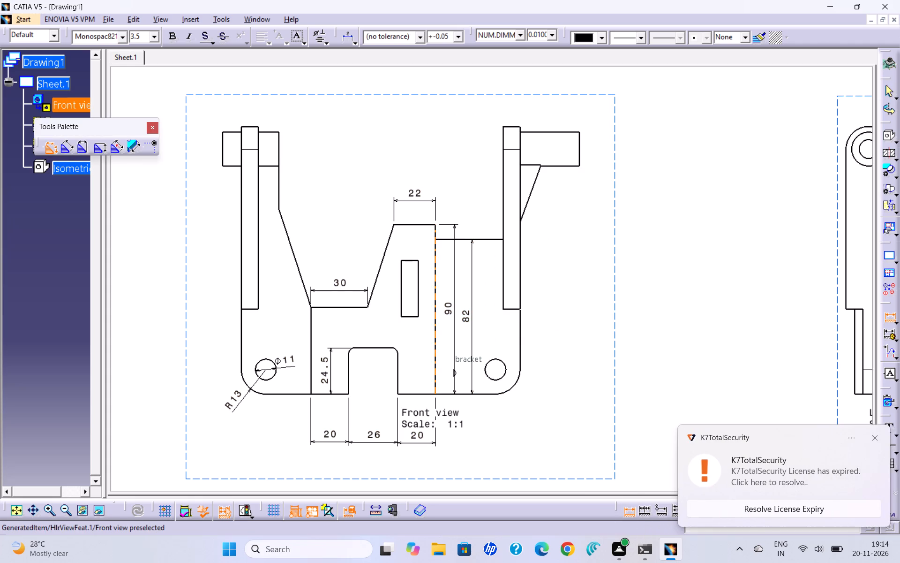
{"action": "left_click", "coordinate": [435, 364]}
{"action": "left_click", "coordinate": [520, 343]}
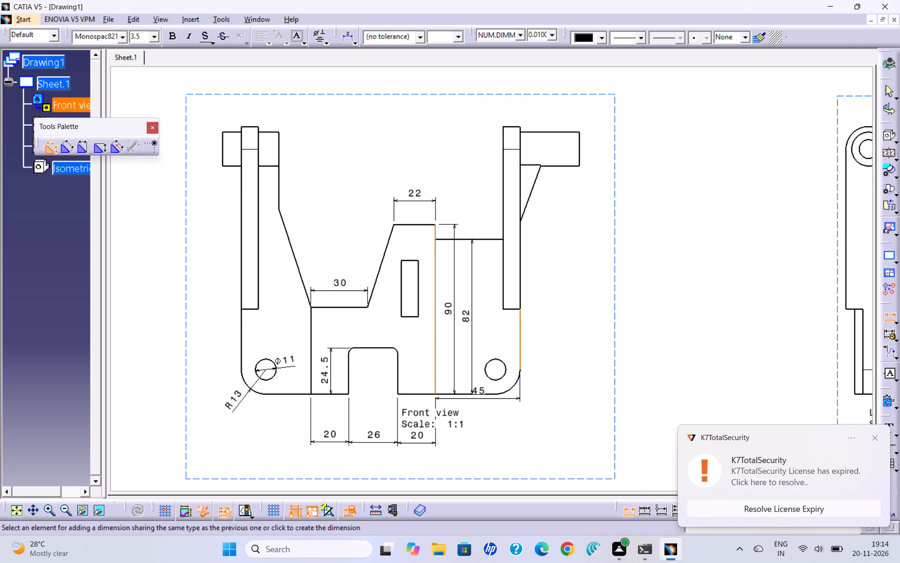
{"action": "left_click", "coordinate": [511, 442]}
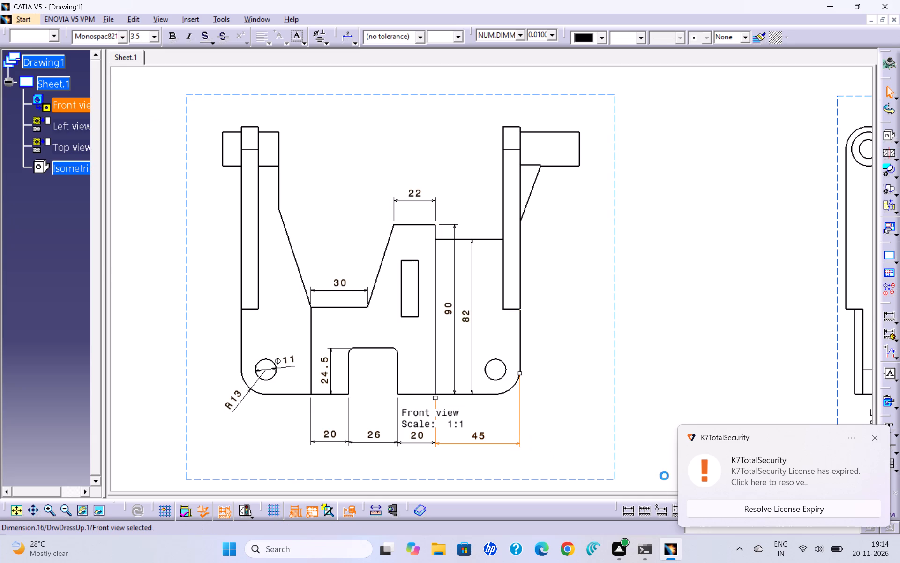
{"action": "left_click", "coordinate": [877, 440]}
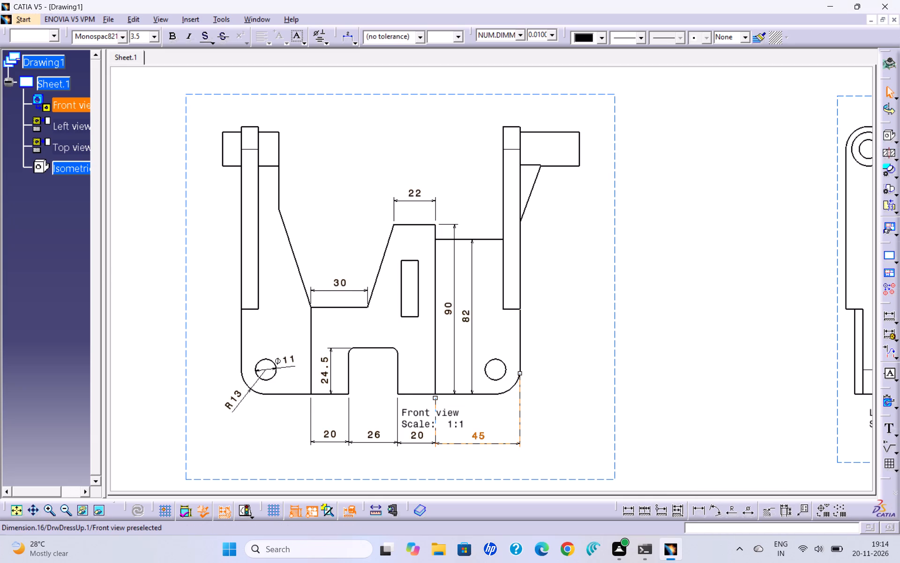
{"action": "left_click_drag", "start_coordinate": [480, 438], "coordinate": [482, 455]}
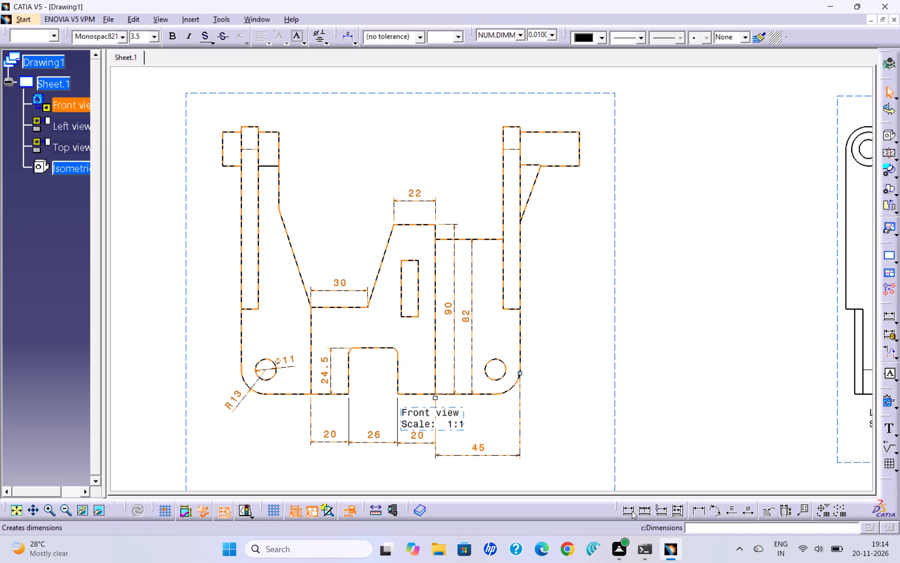
Dimension the width from the bracket's left outer side to the vertical edge left of the notch, placing it below the view.
{"action": "left_click", "coordinate": [632, 511]}
{"action": "left_click", "coordinate": [241, 350]}
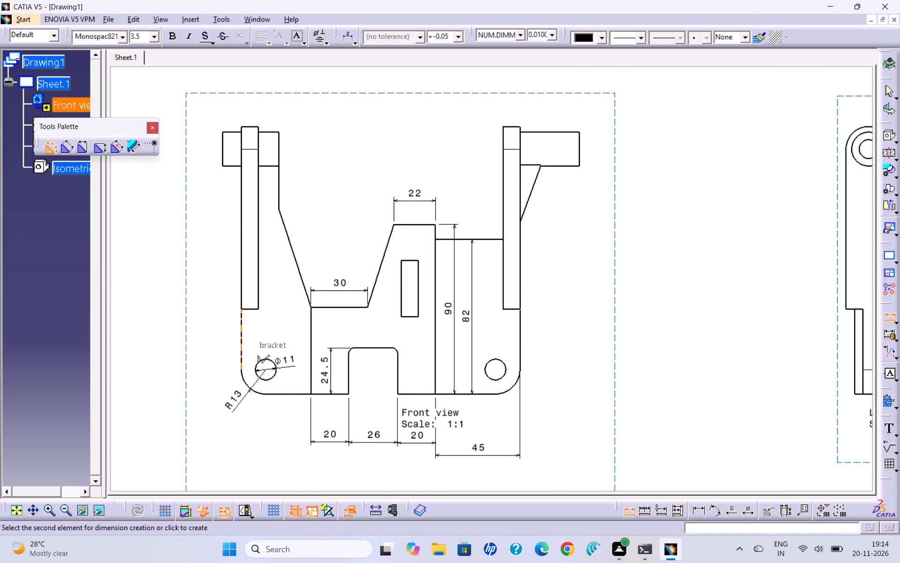
{"action": "left_click", "coordinate": [312, 351]}
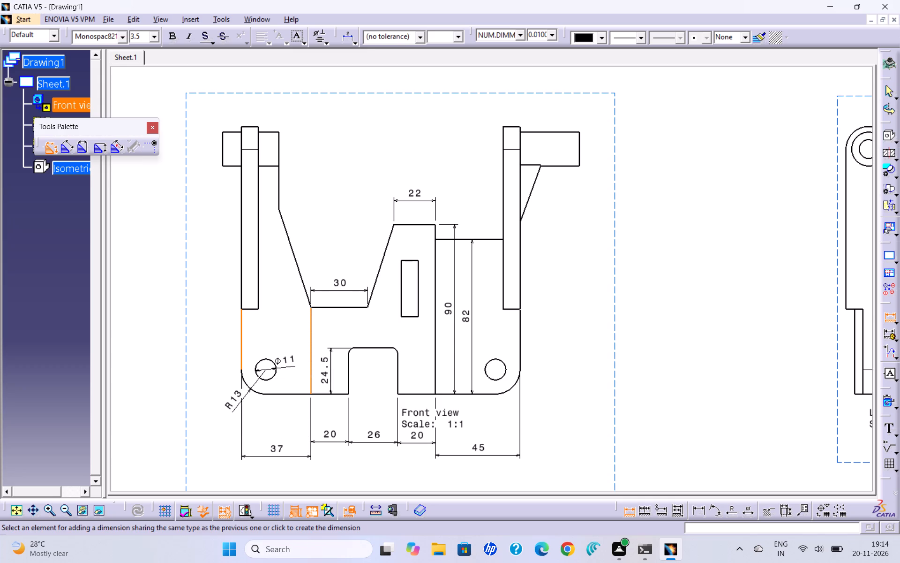
{"action": "left_click", "coordinate": [295, 456]}
Dimension the left upright's thickness in the front view using its bottom edge, placing the dimension above the upright.
{"action": "left_click", "coordinate": [628, 514]}
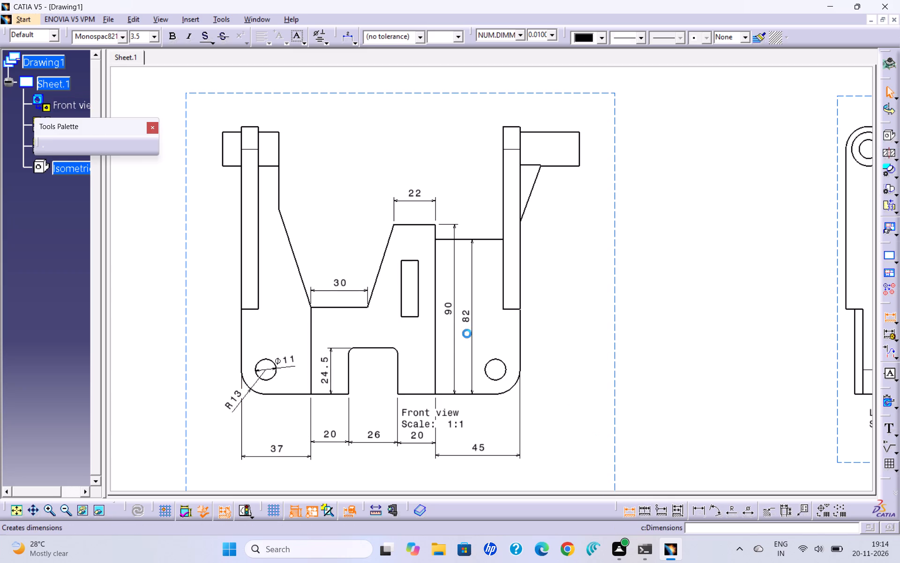
{"action": "left_click", "coordinate": [252, 308]}
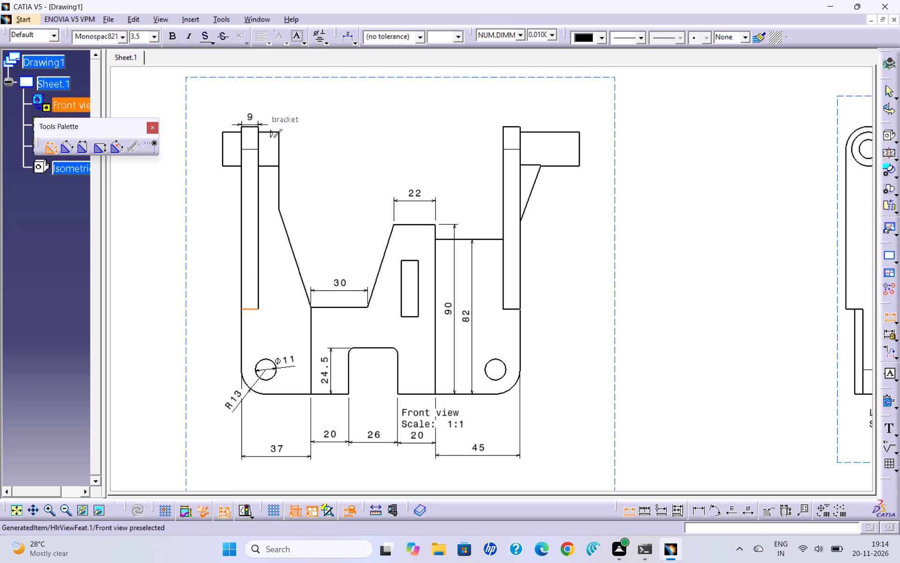
{"action": "left_click", "coordinate": [255, 110]}
Dimension the height from the front view's bottom edge to the left upright's lower edge, placing it left of the bracket.
{"action": "left_click", "coordinate": [629, 510]}
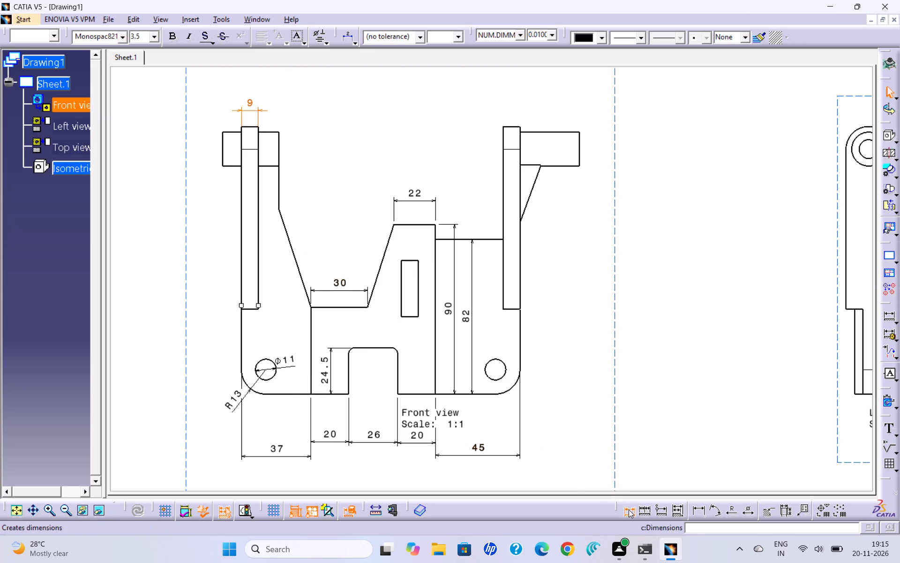
{"action": "left_click", "coordinate": [285, 395]}
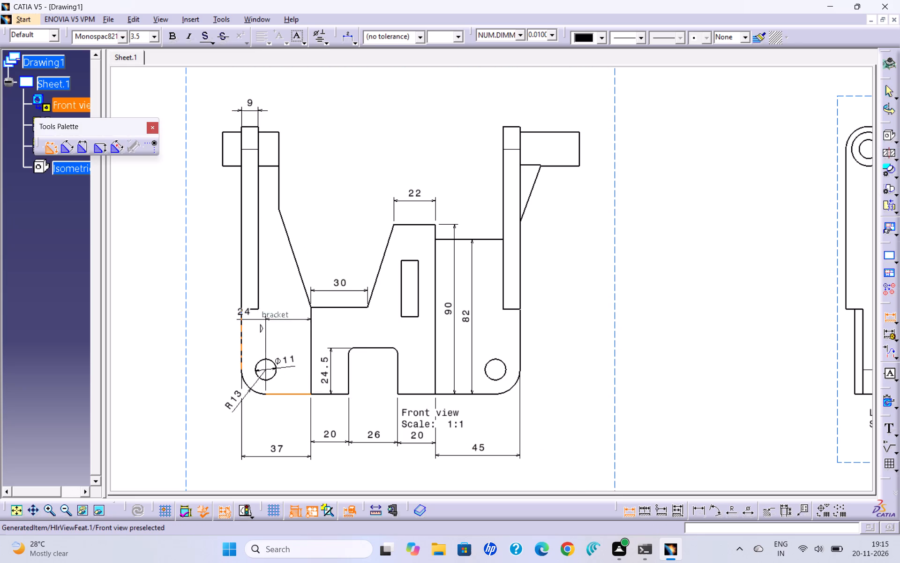
{"action": "left_click", "coordinate": [252, 308]}
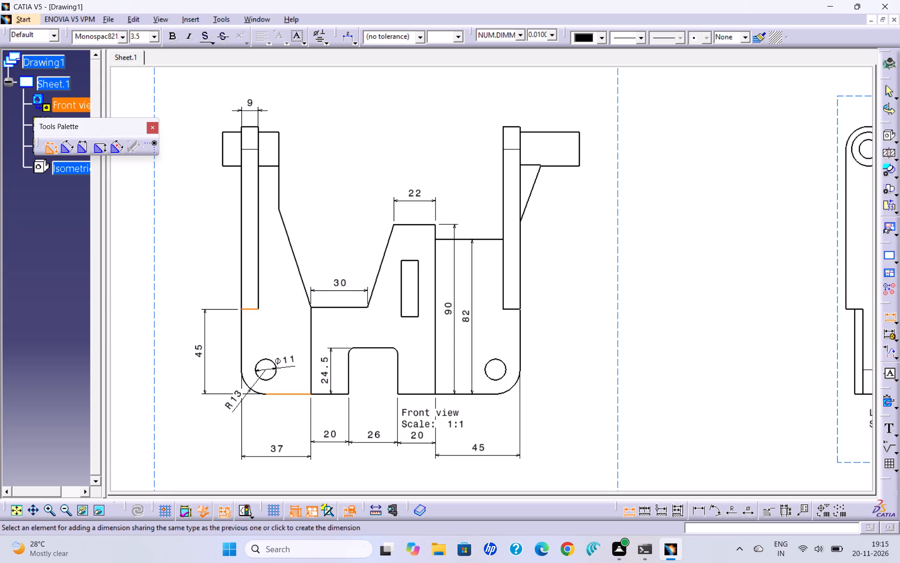
{"action": "left_click", "coordinate": [202, 329]}
Dimension the length of the vertical edge left of the notch, placing it just left of that edge.
{"action": "left_click", "coordinate": [632, 510]}
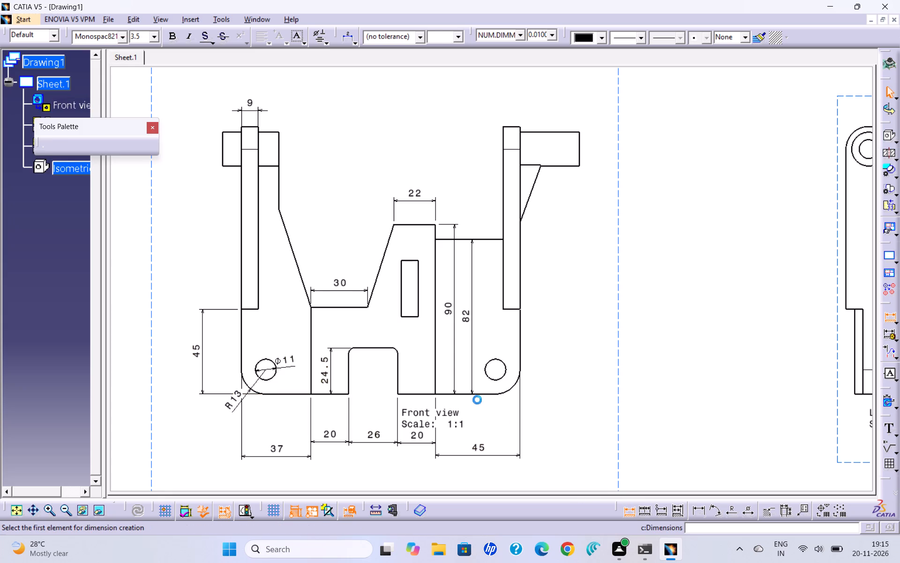
{"action": "left_click", "coordinate": [311, 331]}
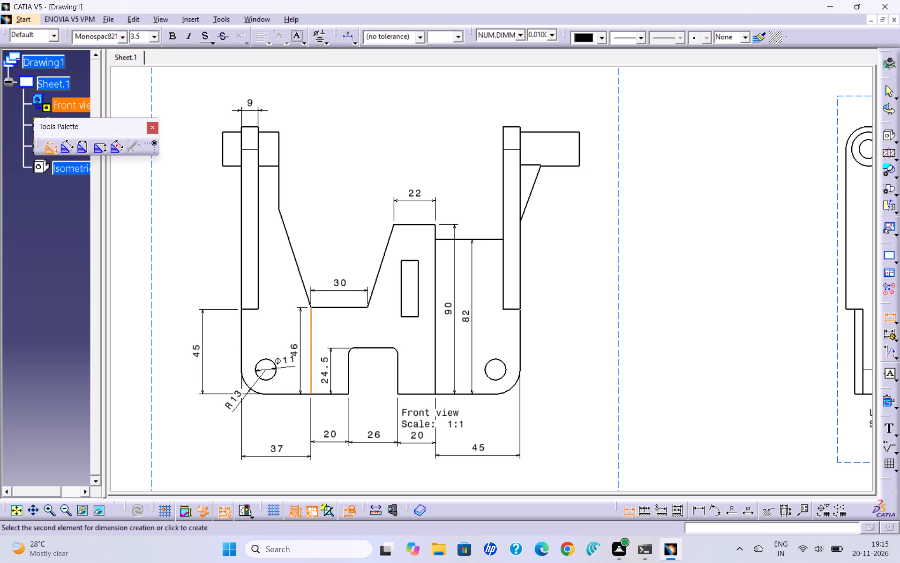
{"action": "left_click", "coordinate": [299, 326]}
Reposition the lower-left hole's diameter dimension above the hole, clear of the adjacent vertical dimension.
{"action": "left_click_drag", "start_coordinate": [286, 363], "coordinate": [269, 342]}
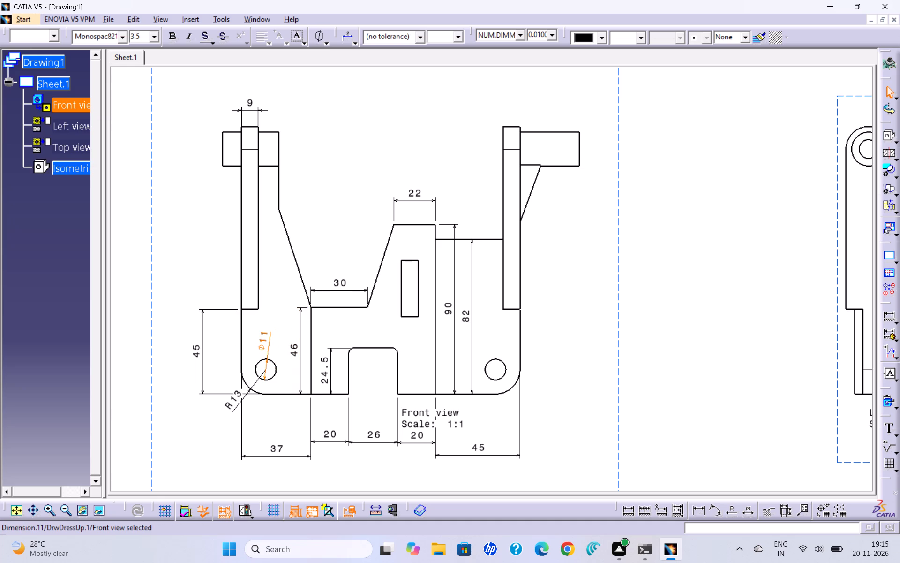
{"action": "left_click_drag", "start_coordinate": [269, 342], "coordinate": [281, 337]}
{"action": "left_click_drag", "start_coordinate": [281, 337], "coordinate": [276, 344]}
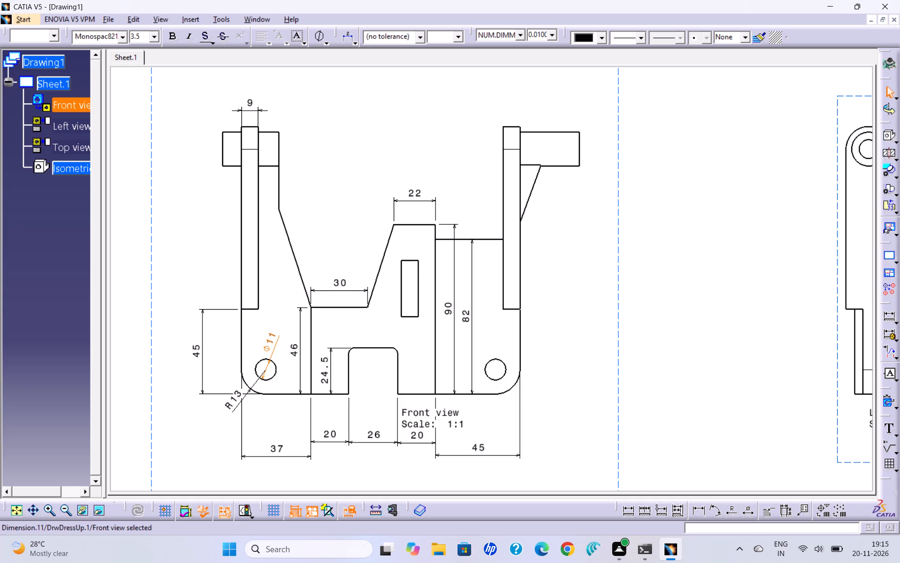
{"action": "left_click_drag", "start_coordinate": [276, 344], "coordinate": [275, 342]}
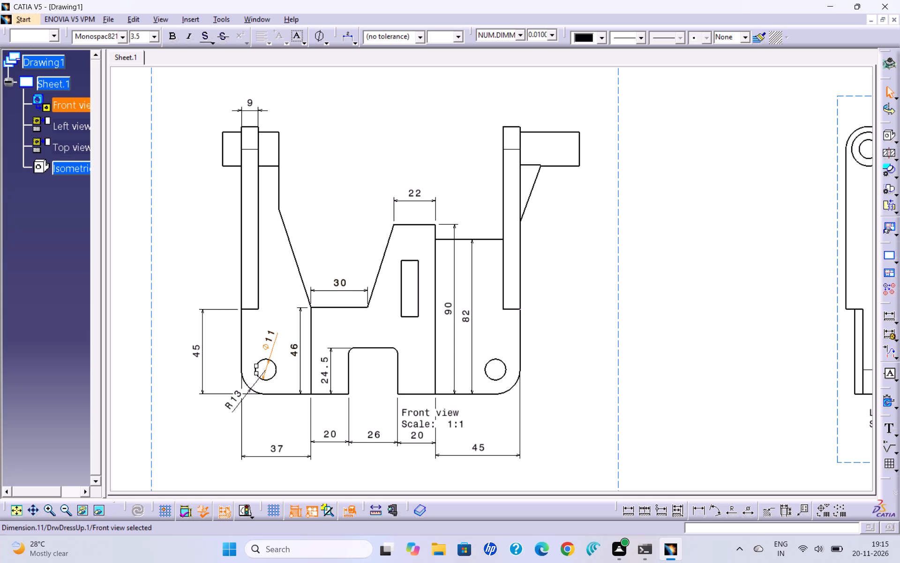
{"action": "left_click", "coordinate": [335, 210]}
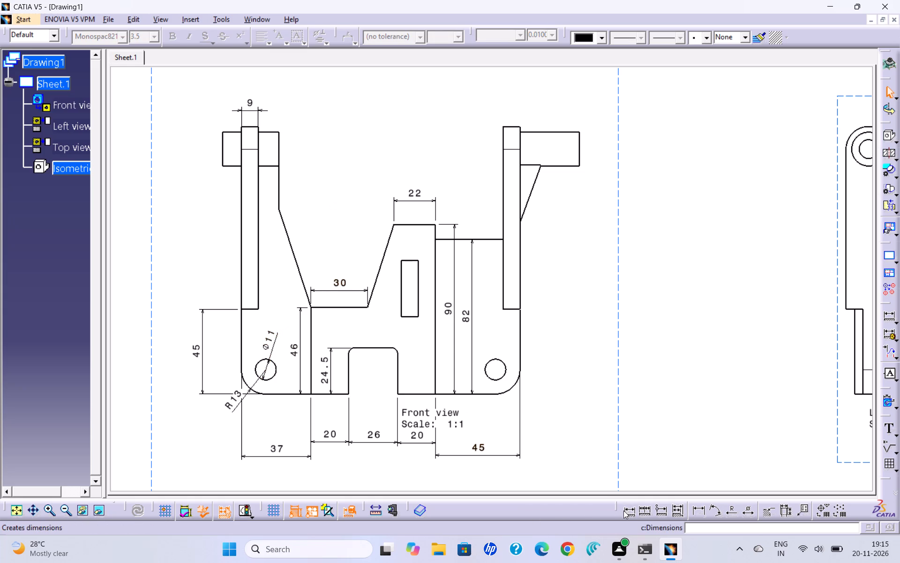
Dimension the height from the bottom edge to the short horizontal line near the left upright's top, placing it outside the existing left-hand height dimension.
{"action": "left_click", "coordinate": [625, 510]}
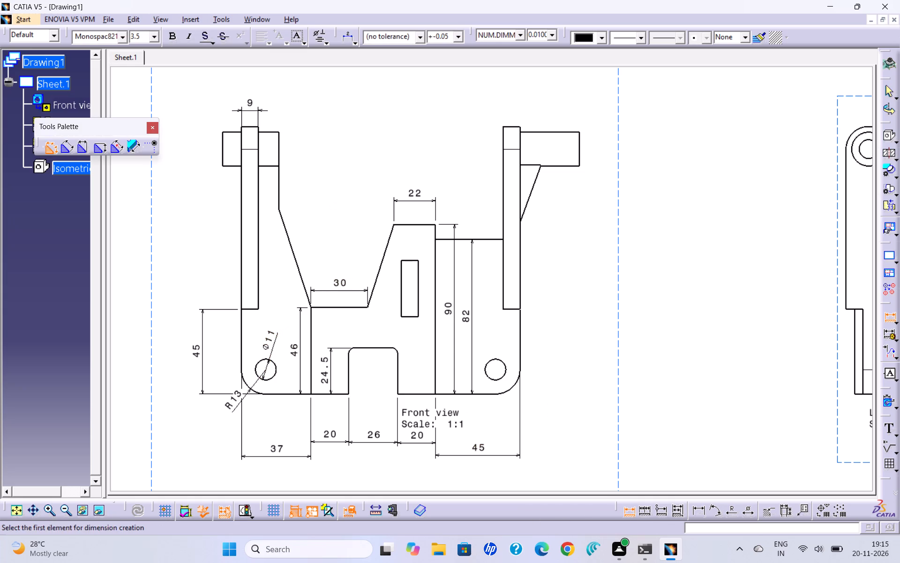
{"action": "left_click", "coordinate": [254, 150]}
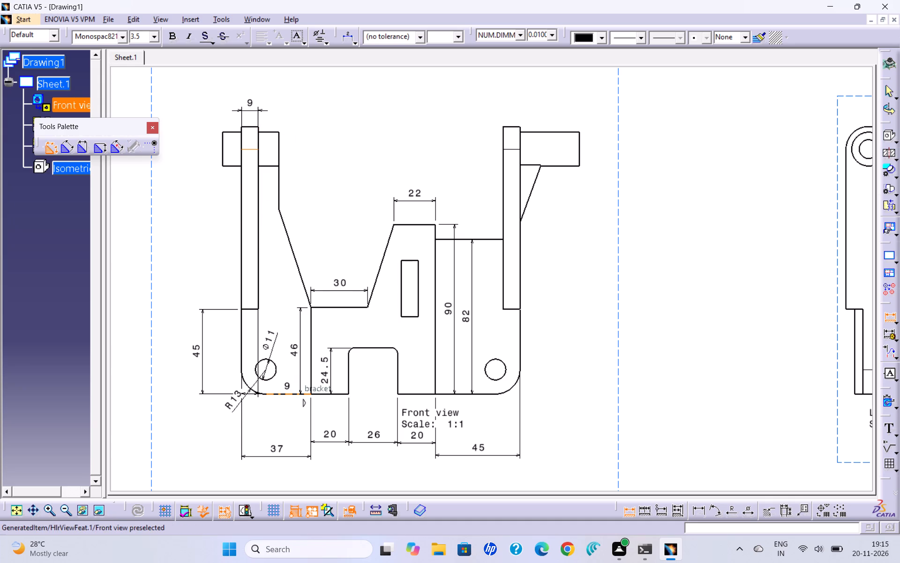
{"action": "left_click", "coordinate": [286, 393]}
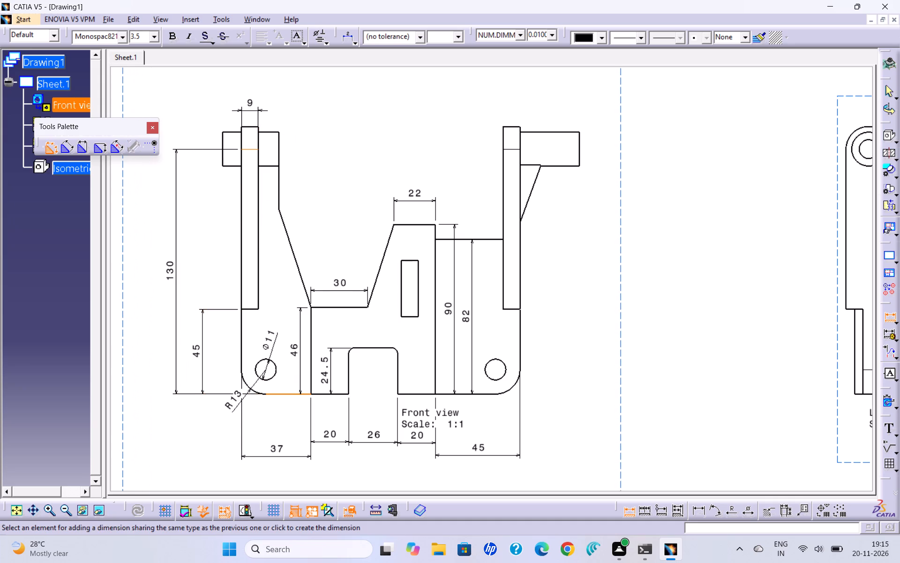
{"action": "left_click", "coordinate": [172, 322]}
Dimension the length of the boss on the left upright's inner side, placing it in line with the upright's thickness dimension.
{"action": "left_click", "coordinate": [628, 511]}
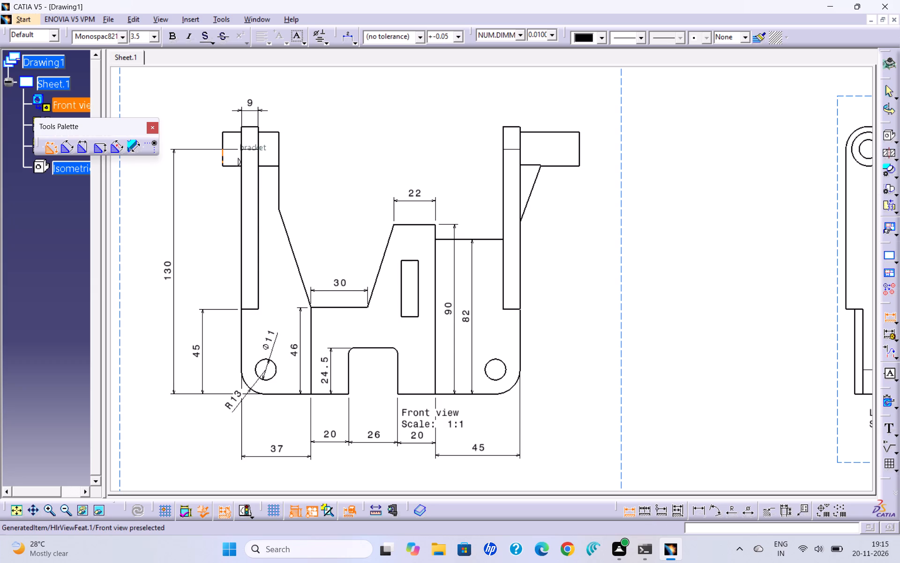
{"action": "left_click", "coordinate": [267, 130]}
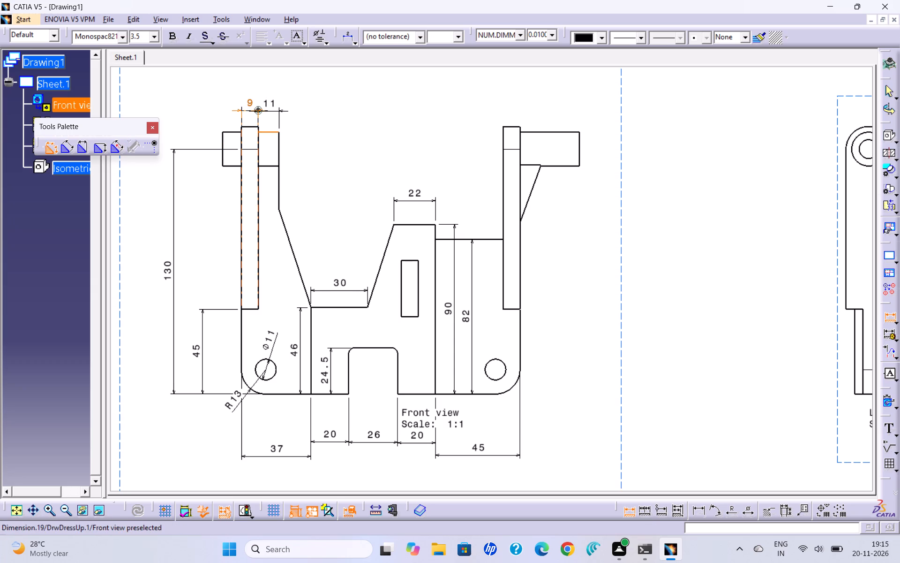
{"action": "left_click", "coordinate": [262, 111]}
Dimension the length of the boss on the left upright's outer side, placing it in line with the thickness dimension above the view.
{"action": "left_click", "coordinate": [630, 511]}
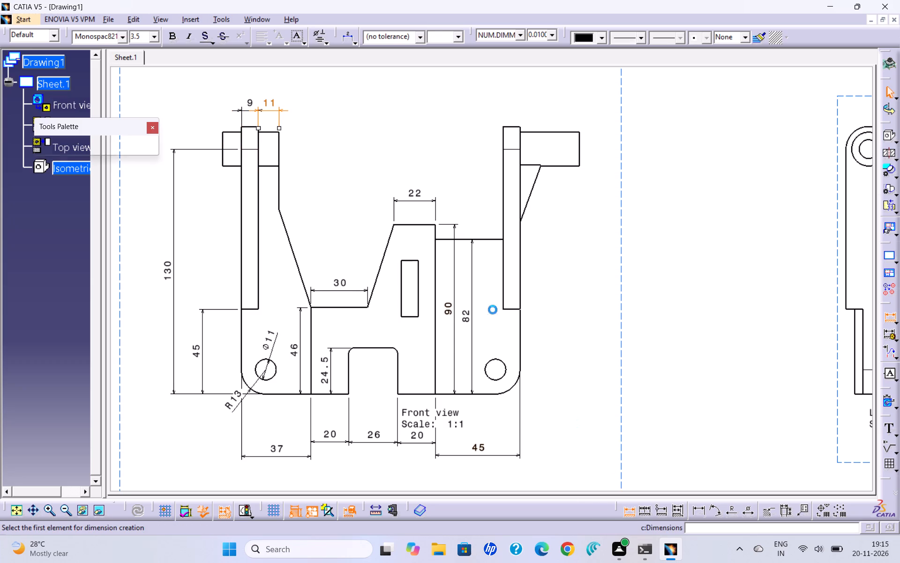
{"action": "left_click", "coordinate": [231, 133]}
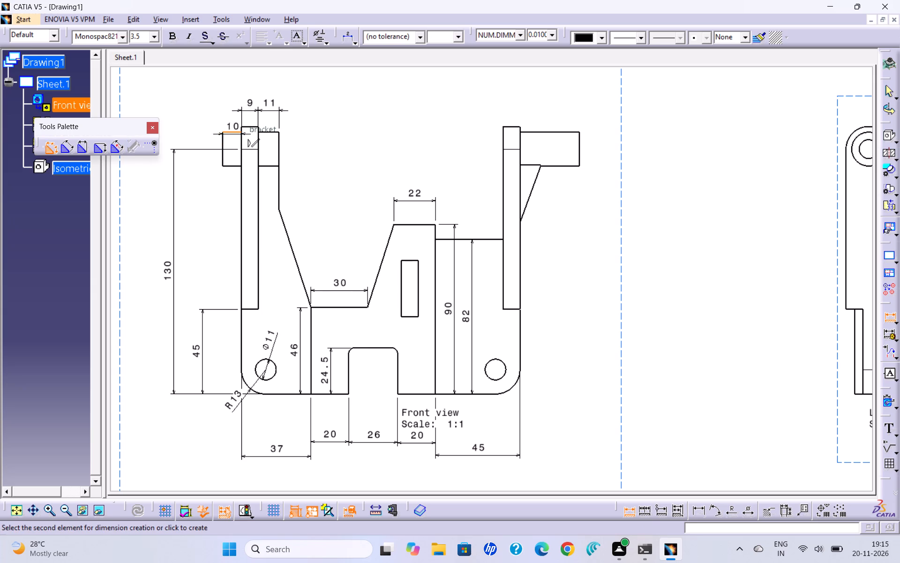
{"action": "left_click", "coordinate": [240, 110]}
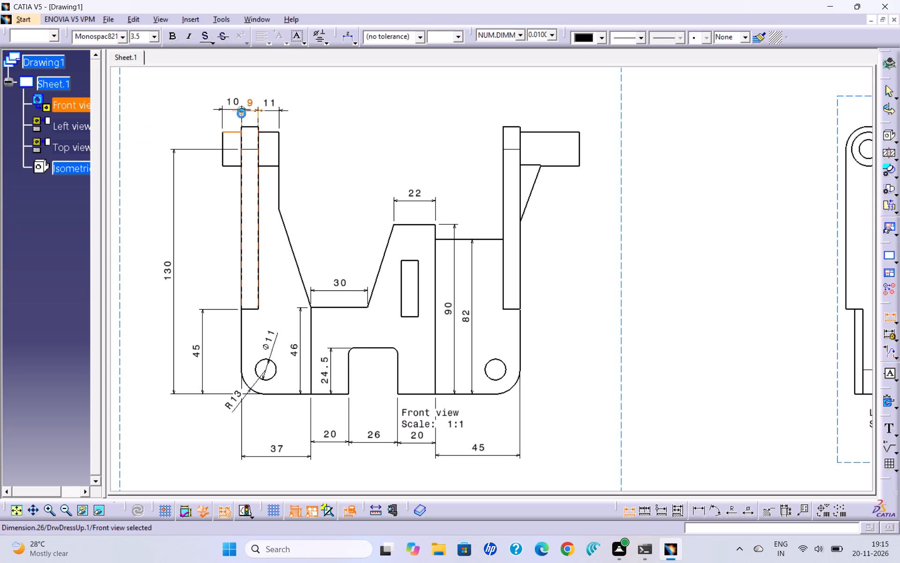
{"action": "left_click", "coordinate": [382, 153]}
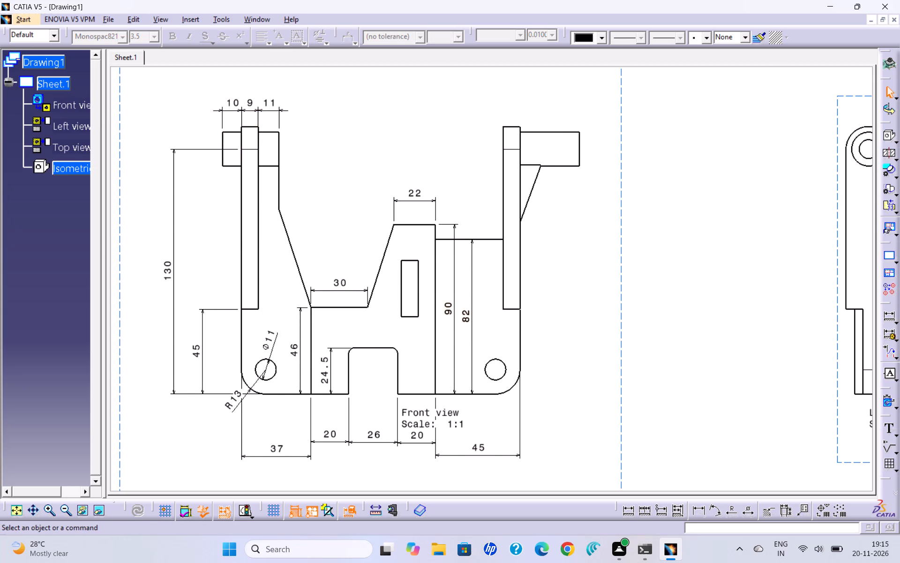
Dimension the length of the boss projecting outward from the right upright, placing it above the boss.
{"action": "left_click", "coordinate": [631, 511]}
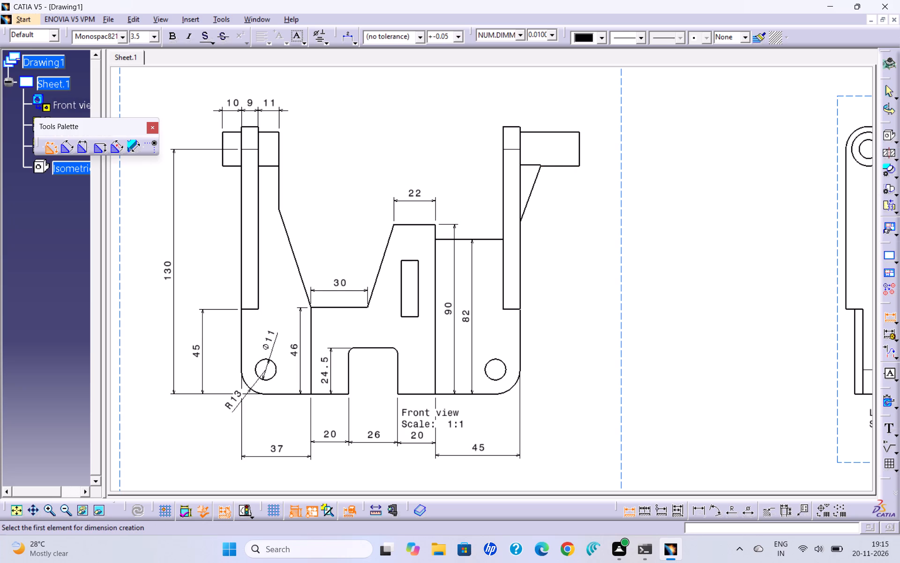
{"action": "left_click", "coordinate": [550, 132]}
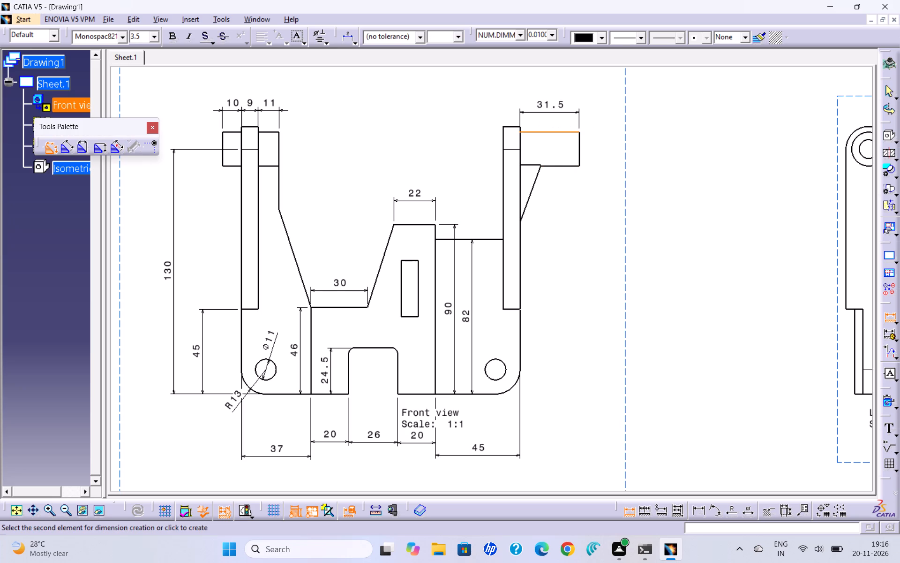
{"action": "left_click", "coordinate": [549, 111]}
Dimension the right upright's thickness using its top edge, placing it in line with the adjacent boss length dimension.
{"action": "left_click", "coordinate": [634, 509]}
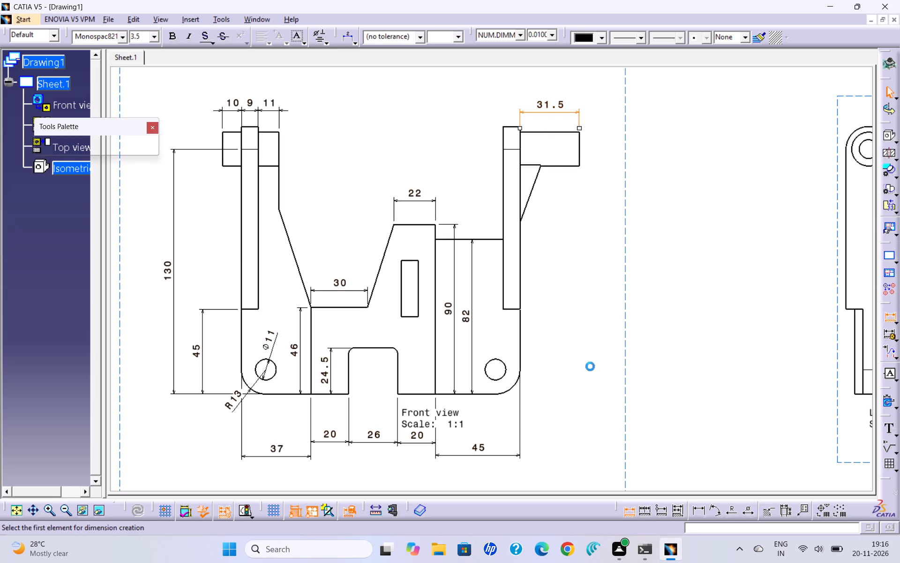
{"action": "left_click", "coordinate": [513, 124]}
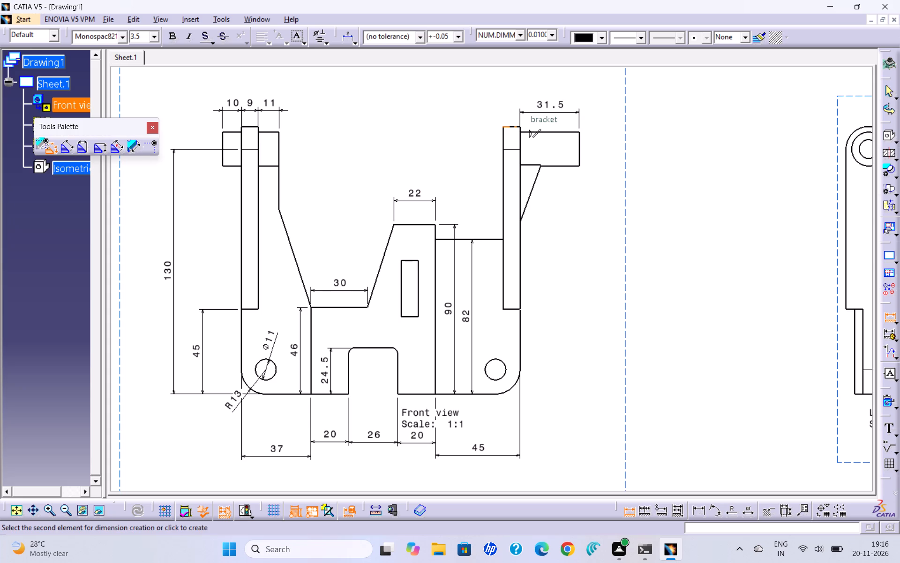
{"action": "left_click", "coordinate": [517, 113]}
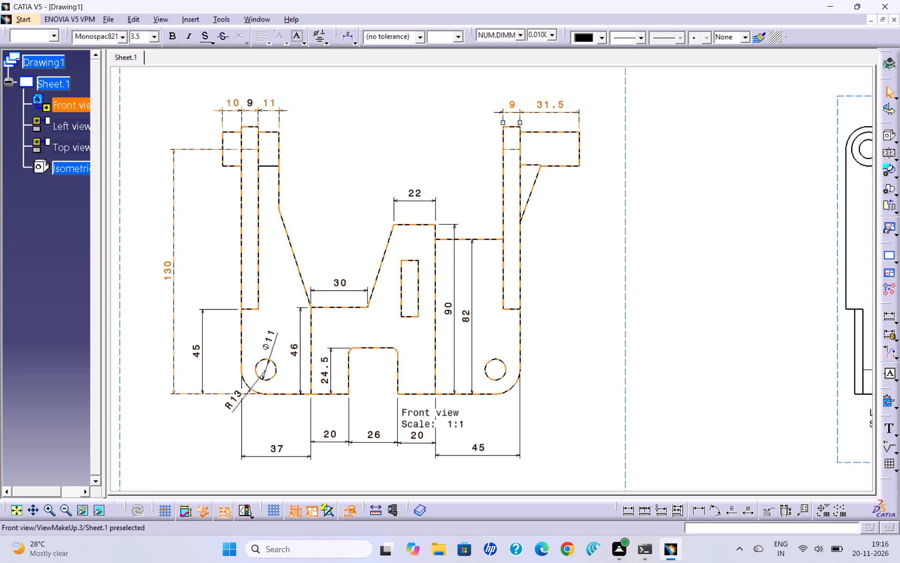
{"action": "left_click", "coordinate": [590, 304]}
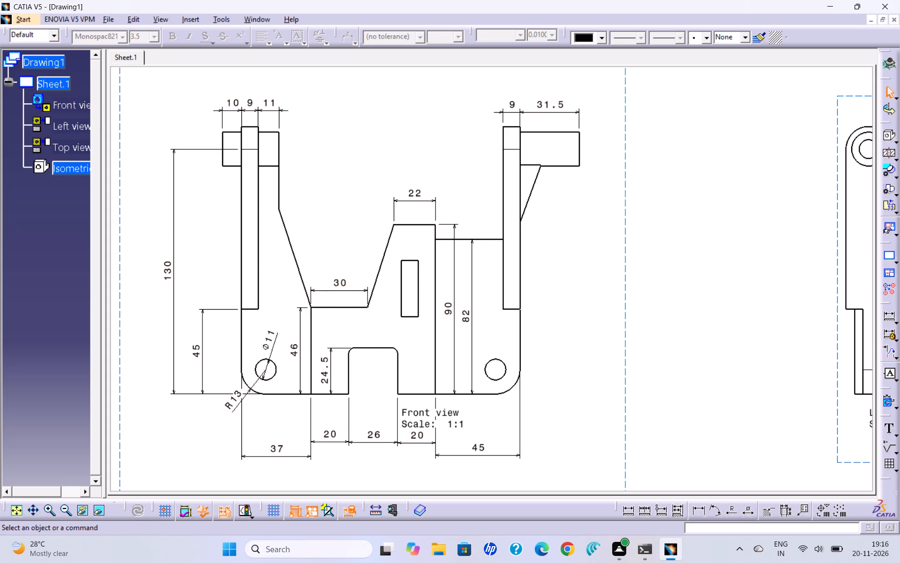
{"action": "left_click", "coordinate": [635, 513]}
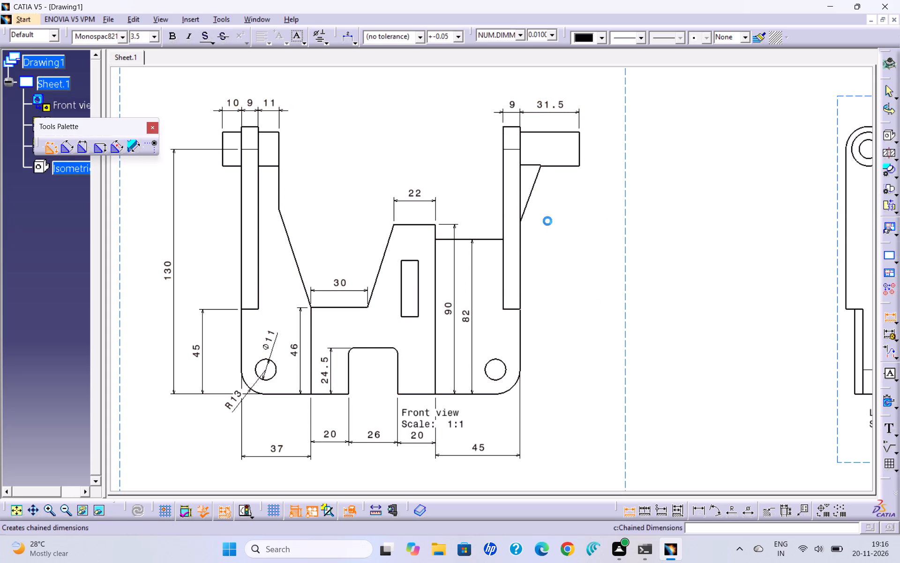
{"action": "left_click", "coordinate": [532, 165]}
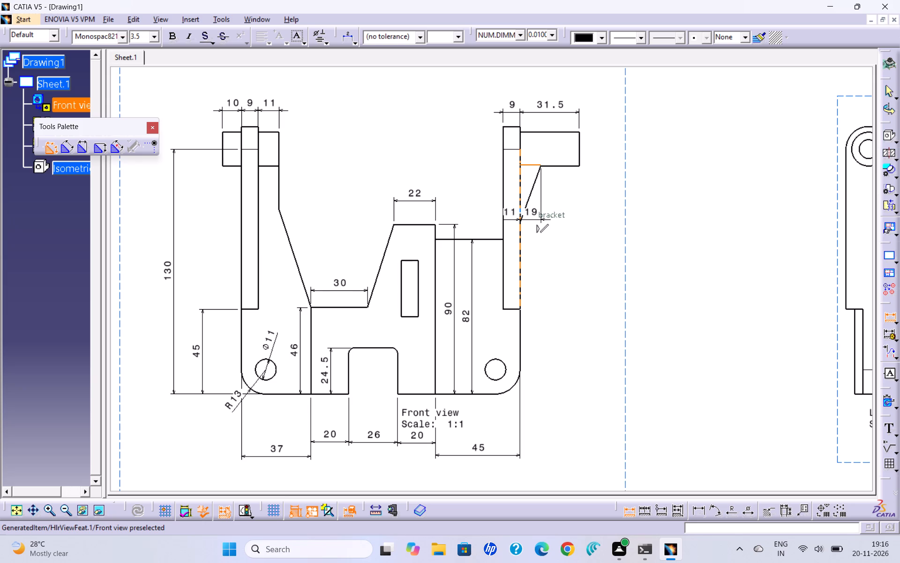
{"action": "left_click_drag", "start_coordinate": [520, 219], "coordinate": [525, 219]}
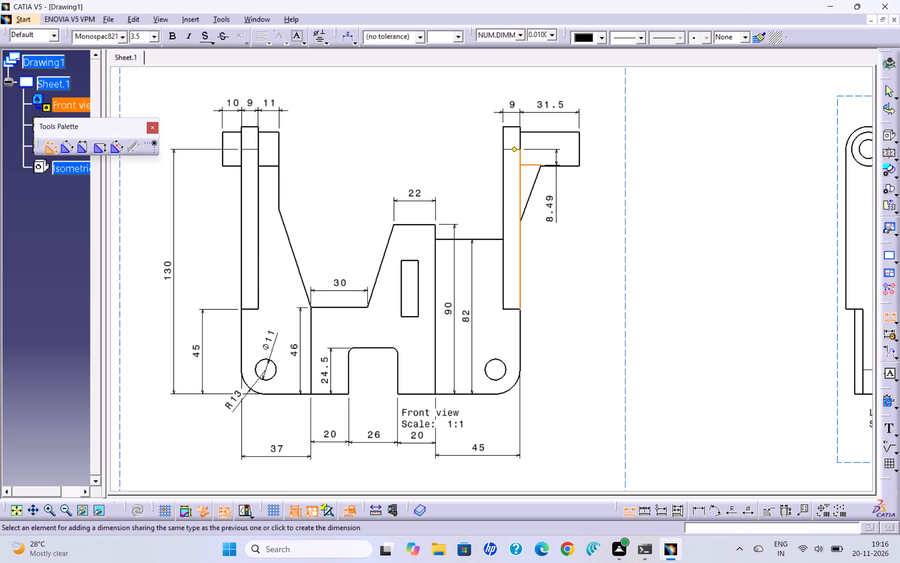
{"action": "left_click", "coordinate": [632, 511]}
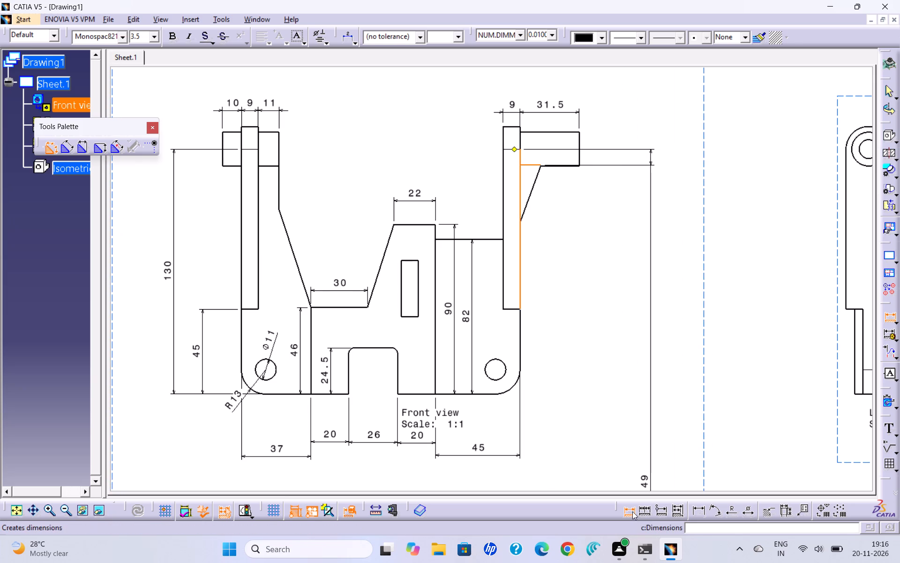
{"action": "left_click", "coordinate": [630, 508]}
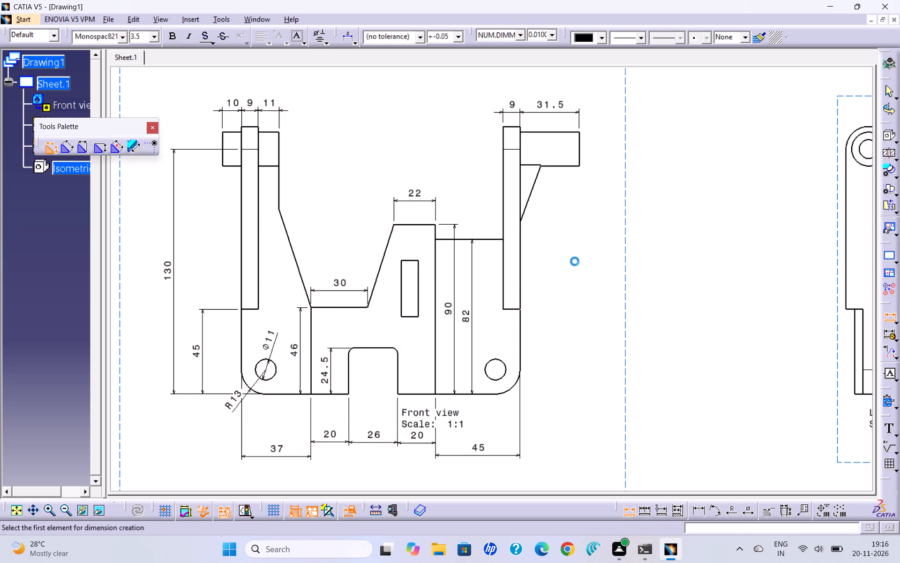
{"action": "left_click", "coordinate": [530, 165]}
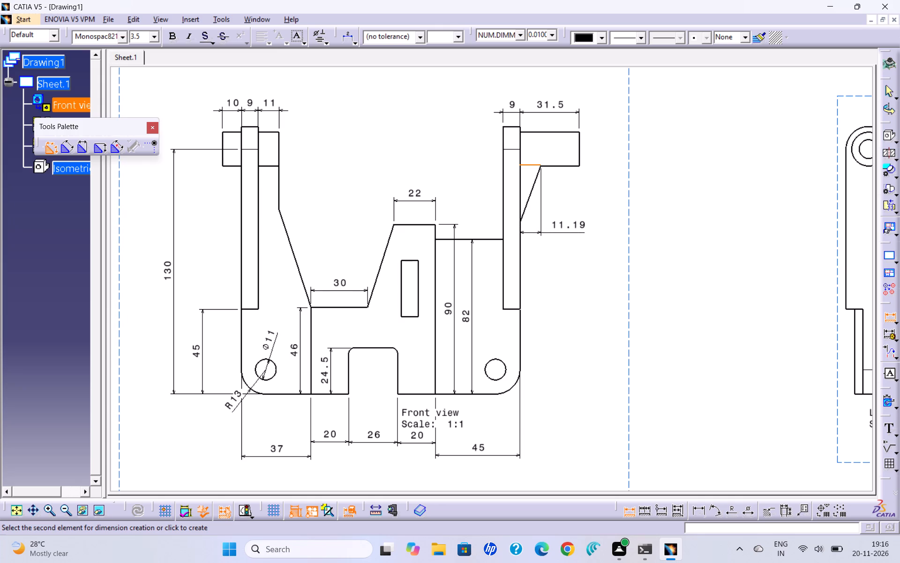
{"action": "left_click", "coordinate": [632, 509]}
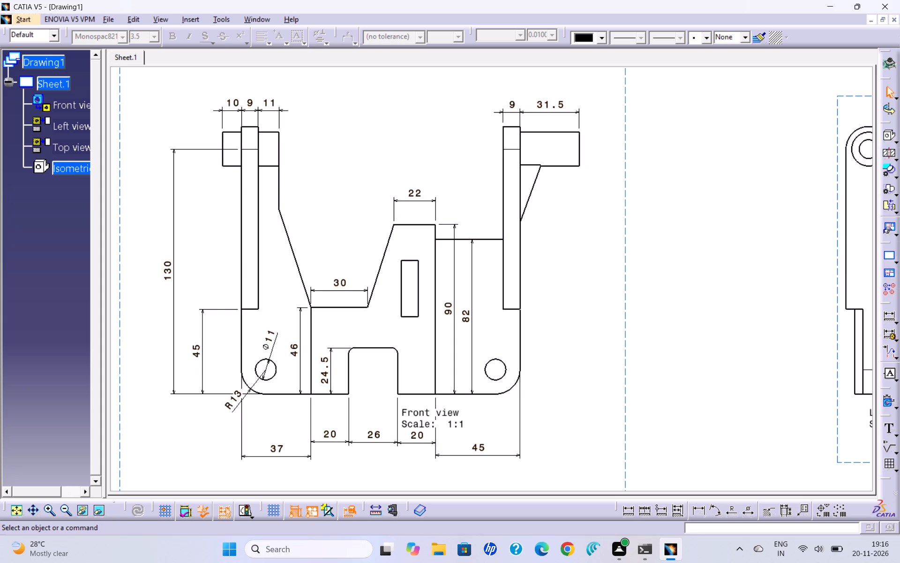
Dimension the height from the base's bottom edge to the right upright's lower edge, placing it outside the bracket beside that upright.
{"action": "left_click", "coordinate": [631, 510]}
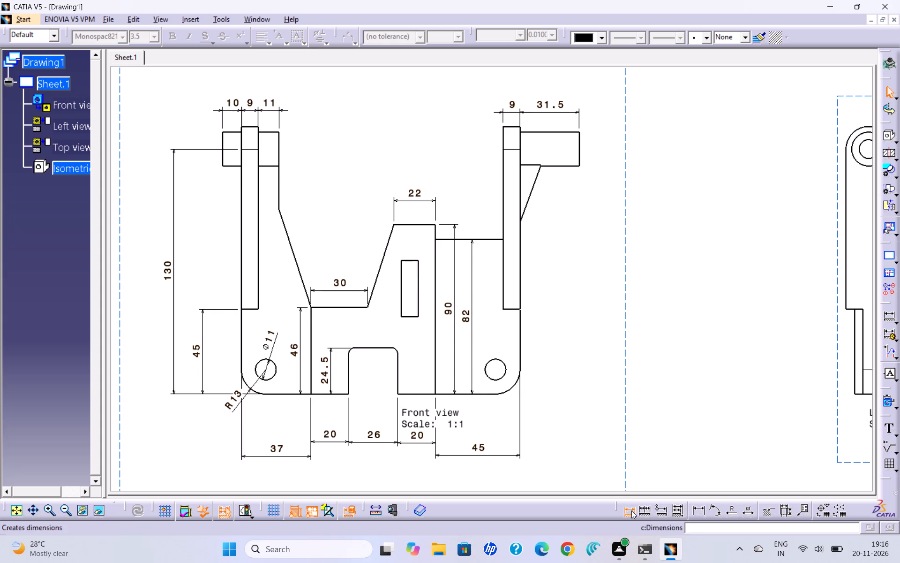
{"action": "left_click", "coordinate": [486, 393]}
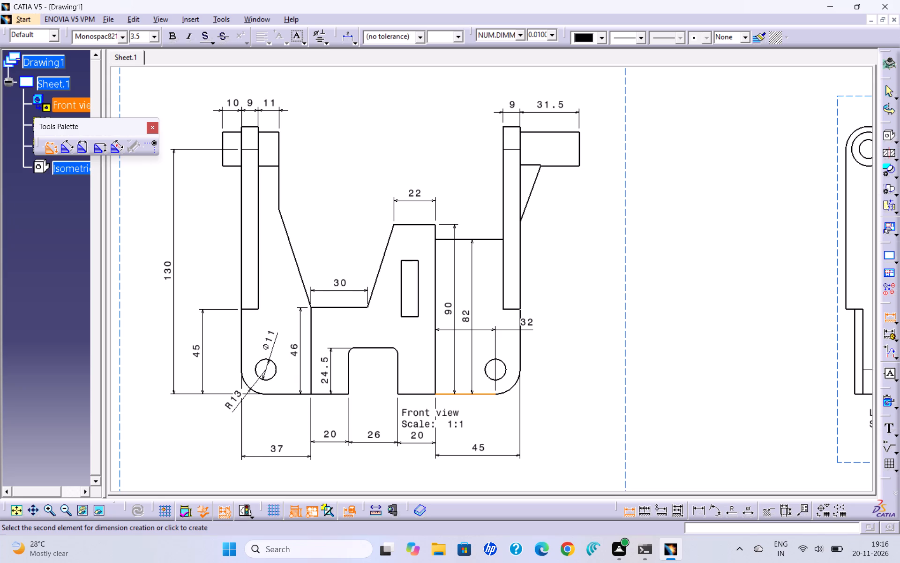
{"action": "left_click", "coordinate": [513, 307]}
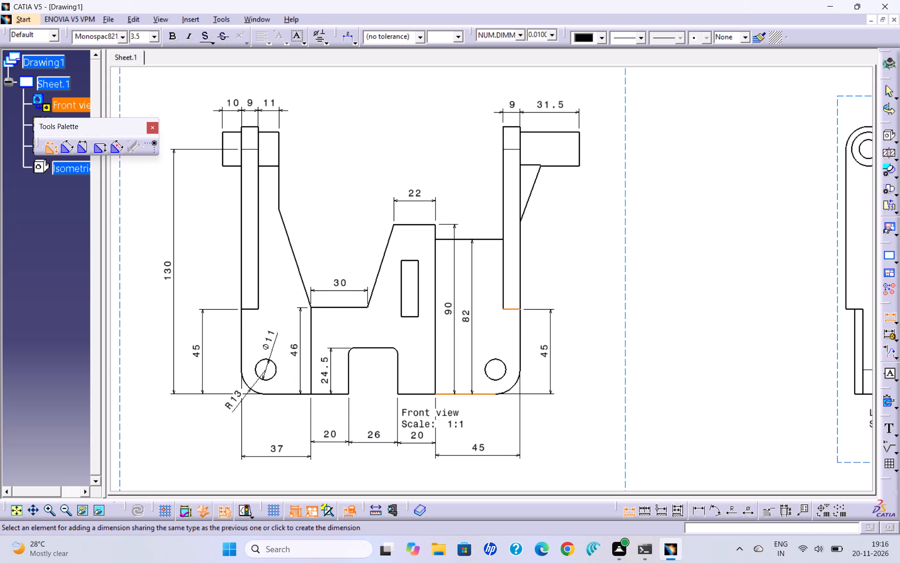
{"action": "left_click", "coordinate": [551, 328]}
Dimension the horizontal edge between the central plate and the right upright, placing it in line with the plate's top width dimension.
{"action": "left_click", "coordinate": [629, 510]}
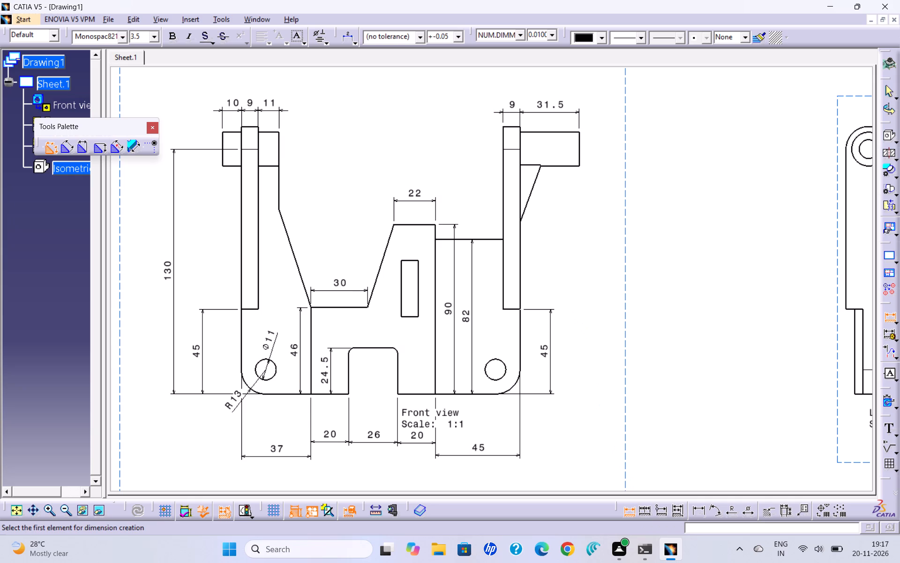
{"action": "left_click", "coordinate": [480, 240]}
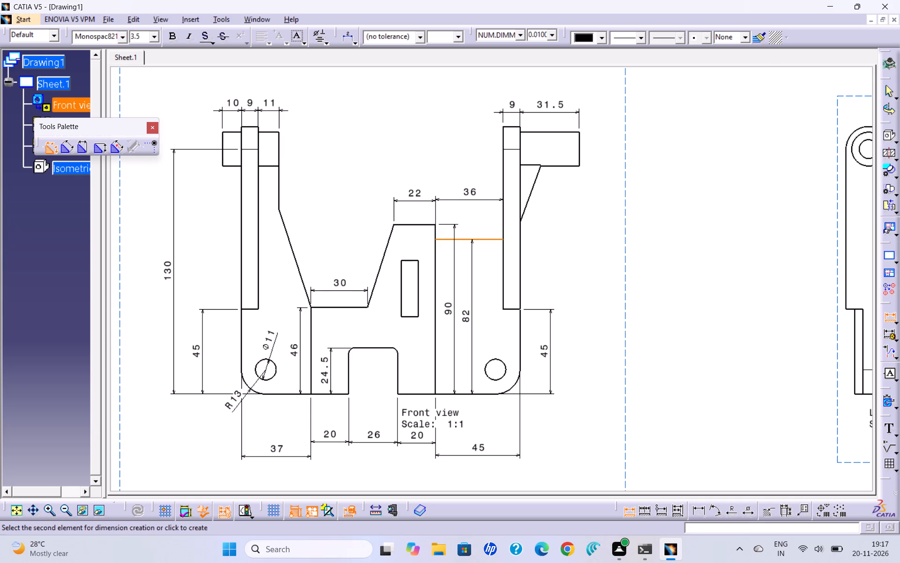
{"action": "left_click", "coordinate": [439, 200]}
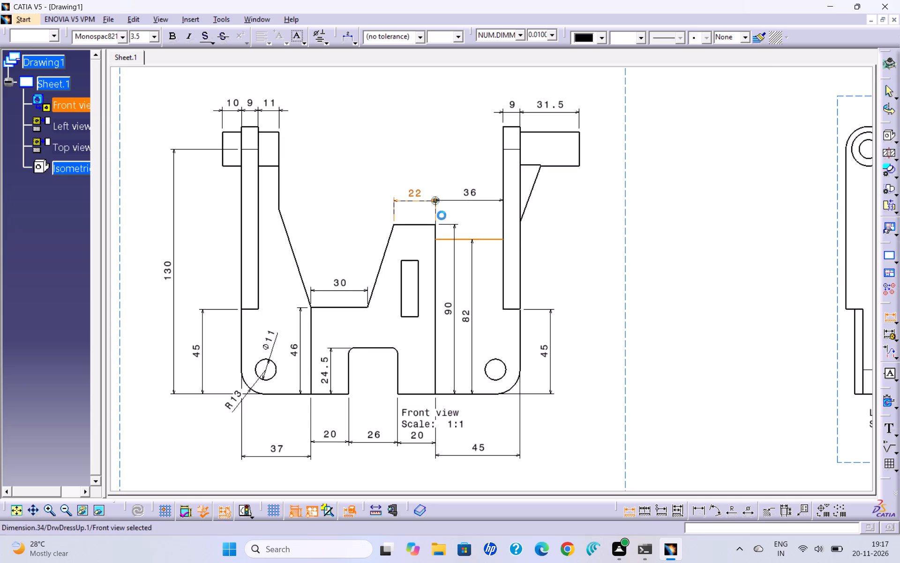
Dimension the vertical edge beneath the left upright's inner boss, placing it just beside the edge.
{"action": "left_click", "coordinate": [634, 506]}
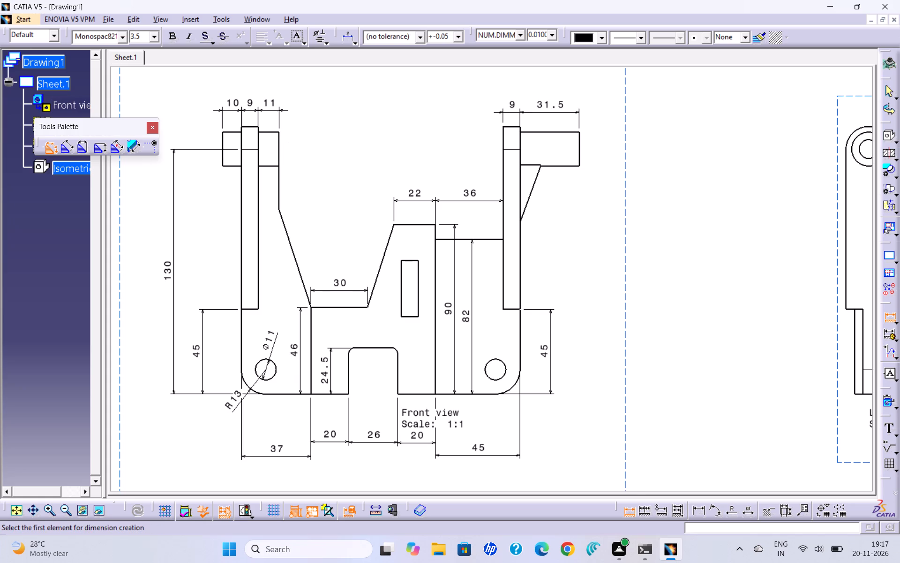
{"action": "left_click", "coordinate": [279, 183]}
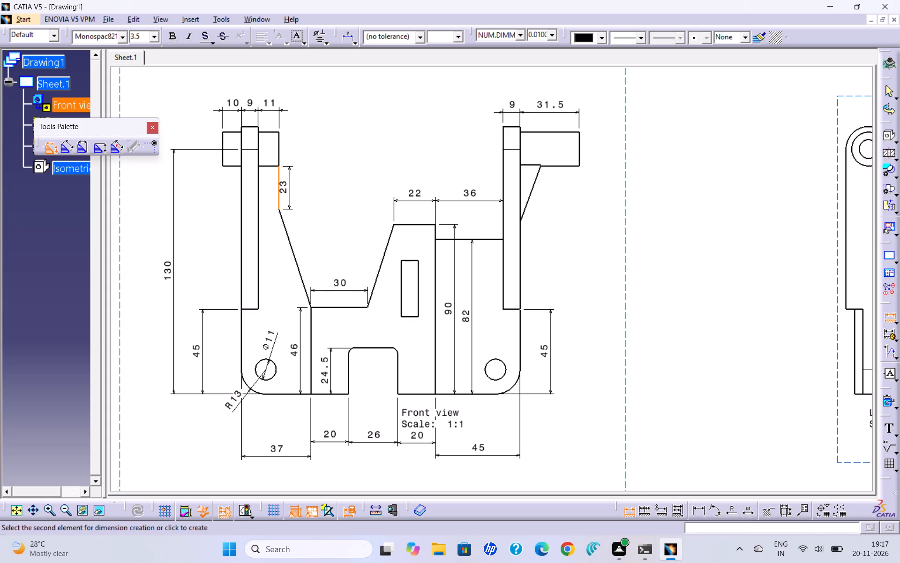
{"action": "left_click", "coordinate": [299, 189]}
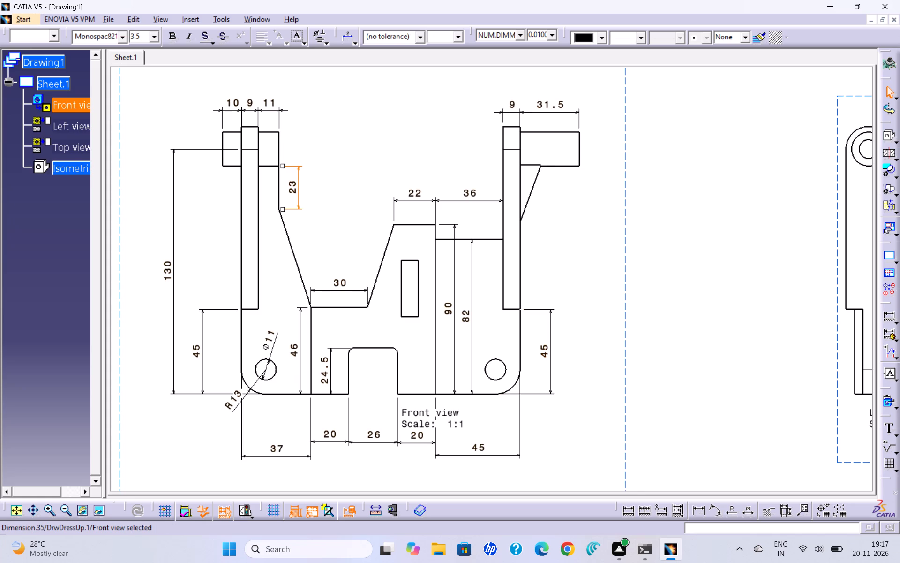
{"action": "left_click", "coordinate": [663, 437]}
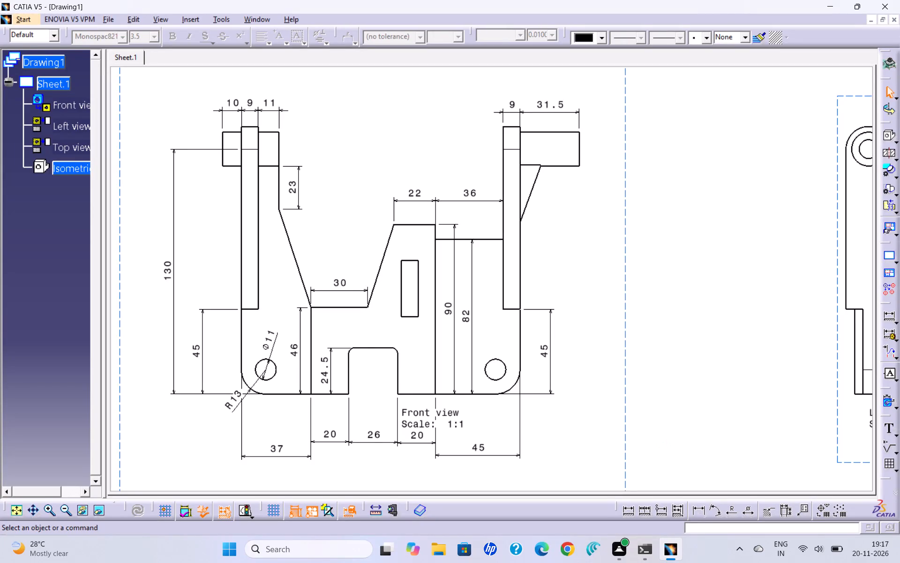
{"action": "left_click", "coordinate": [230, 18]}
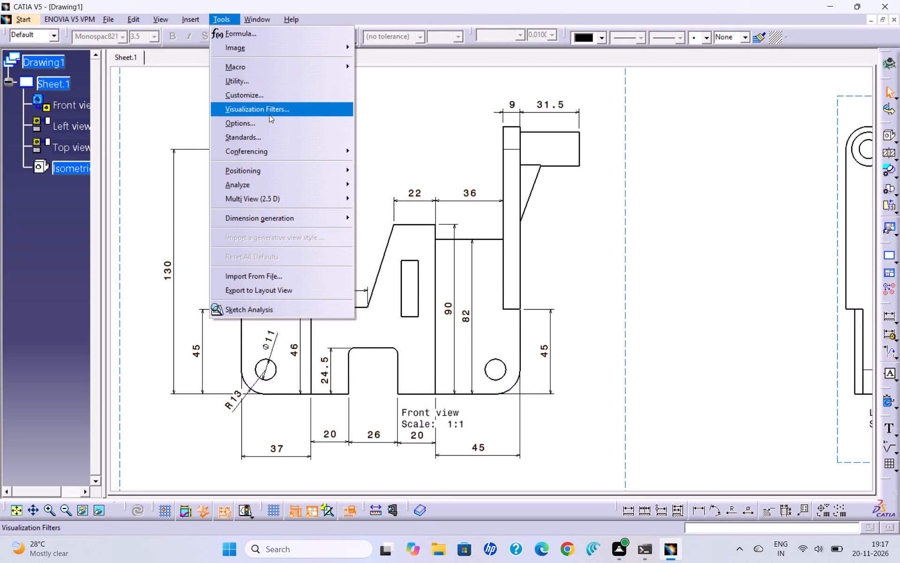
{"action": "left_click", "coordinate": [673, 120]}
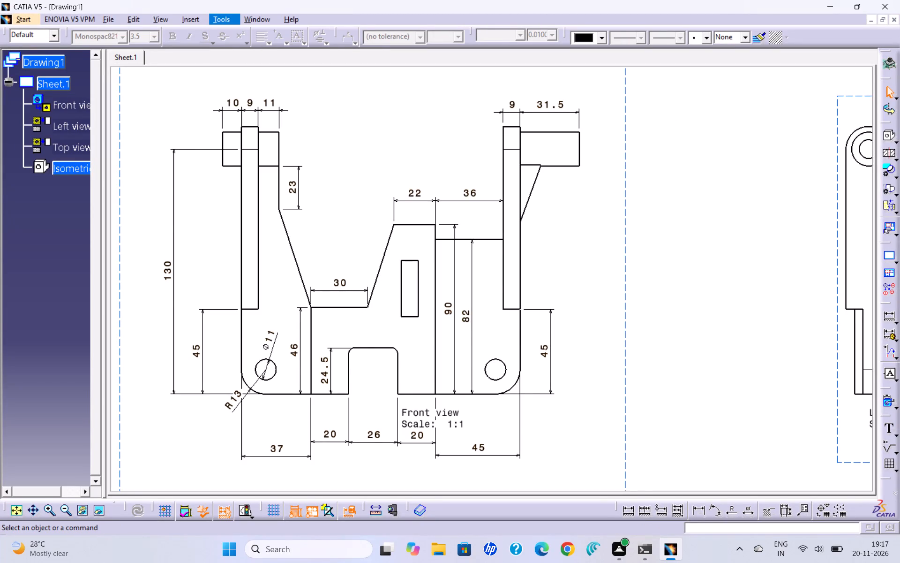
Dimension the rectangular slot's width below the slot and its height along the slot's left side.
{"action": "left_click", "coordinate": [634, 508]}
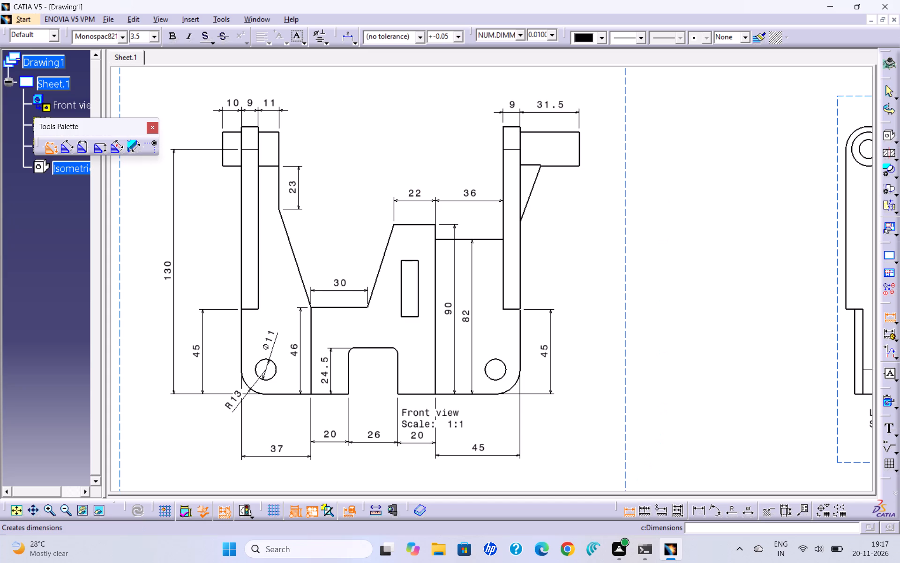
{"action": "left_click", "coordinate": [409, 318]}
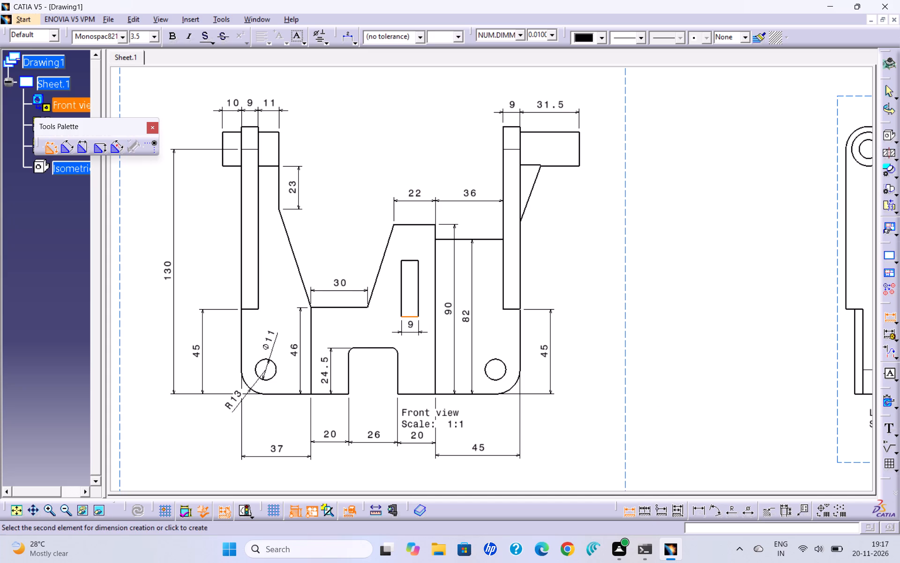
{"action": "left_click", "coordinate": [410, 333]}
{"action": "left_click", "coordinate": [633, 509]}
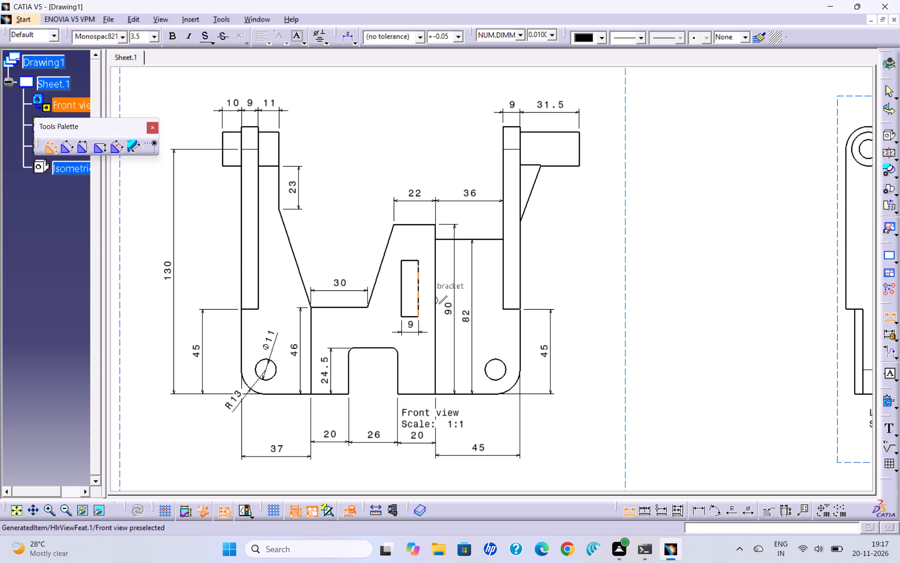
{"action": "left_click", "coordinate": [400, 288]}
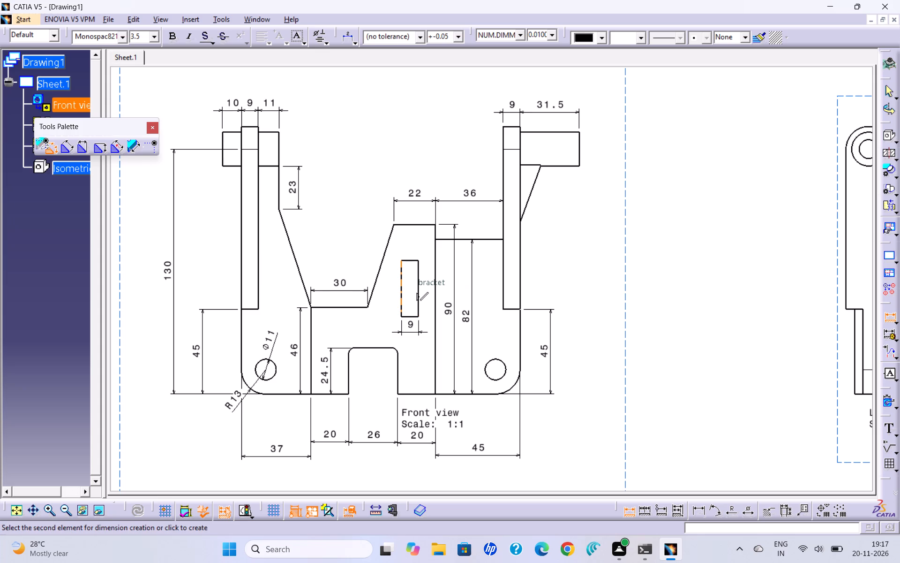
{"action": "left_click", "coordinate": [389, 288]}
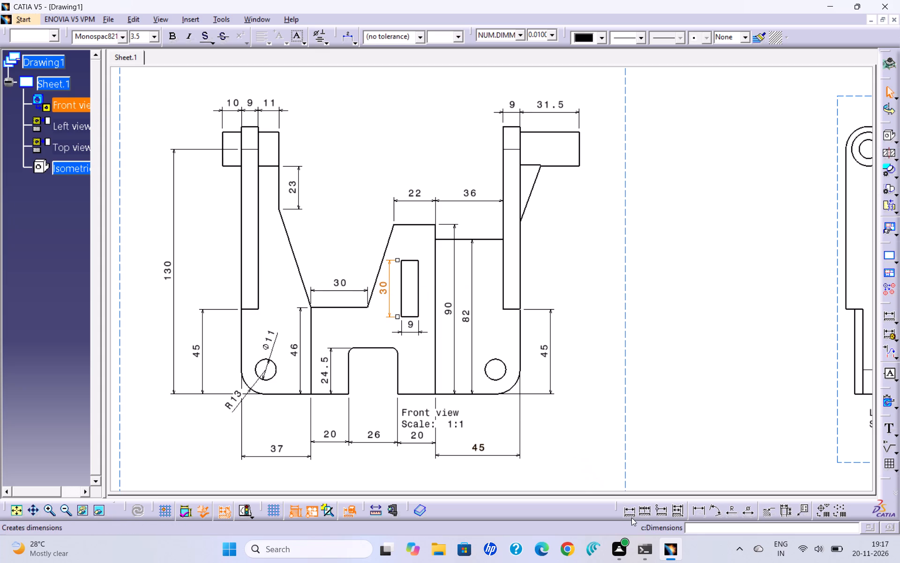
Dimension the height from the base's bottom edge to the slot's lower edge, placing it just beyond the central plate's right edge.
{"action": "left_click", "coordinate": [632, 517]}
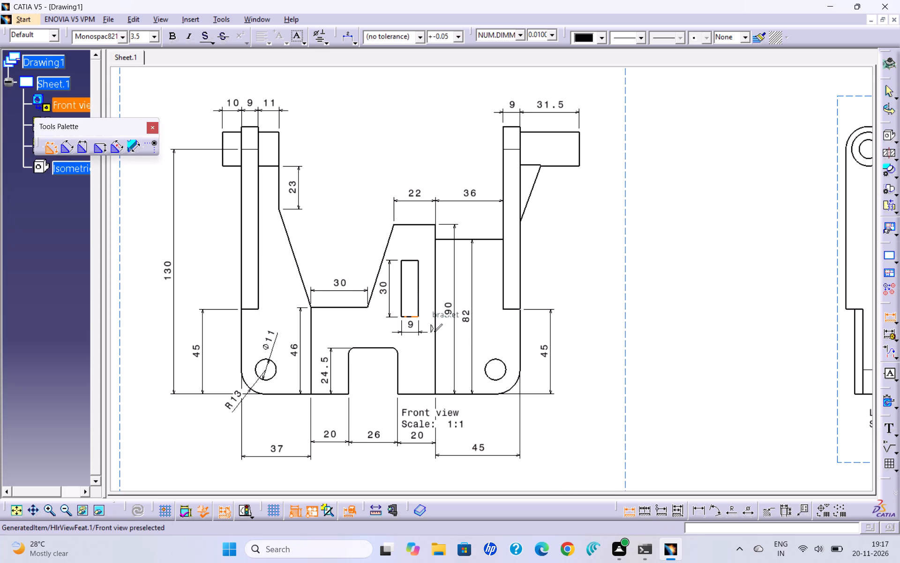
{"action": "left_click", "coordinate": [413, 318]}
{"action": "left_click", "coordinate": [422, 392]}
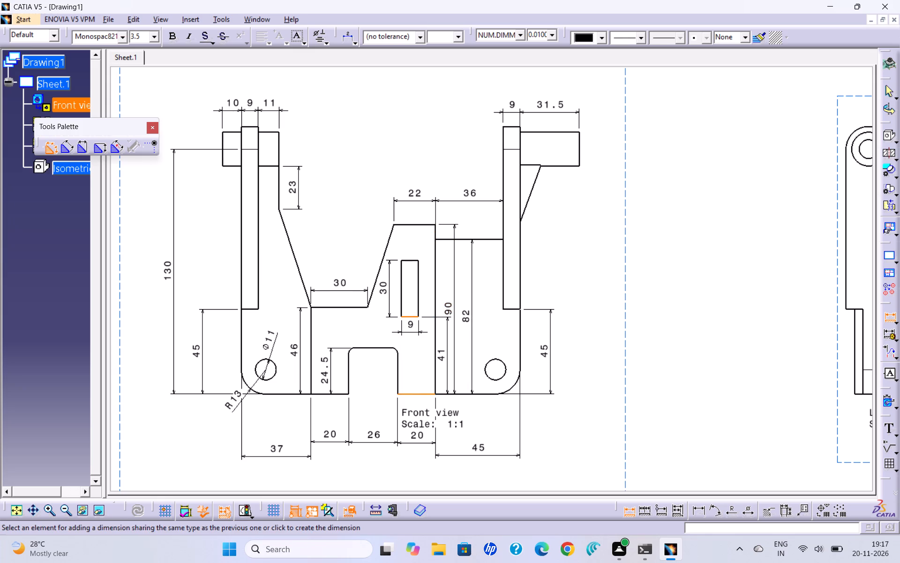
{"action": "left_click", "coordinate": [448, 380]}
Shift the 90 and 82 height dimensions toward the right upright to clear the slot's height-position dimension.
{"action": "left_click_drag", "start_coordinate": [455, 312], "coordinate": [465, 312]}
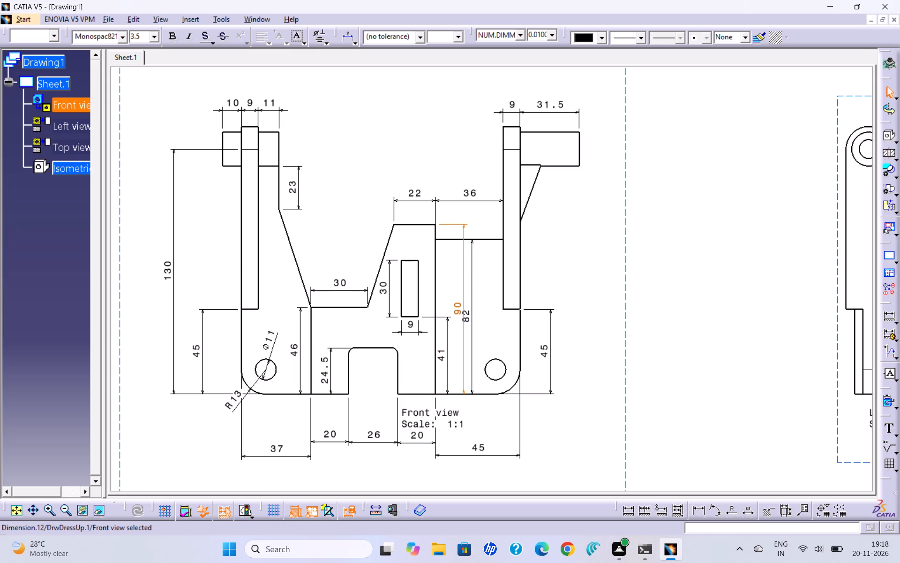
{"action": "left_click_drag", "start_coordinate": [465, 312], "coordinate": [465, 313]}
{"action": "left_click_drag", "start_coordinate": [469, 316], "coordinate": [484, 321]}
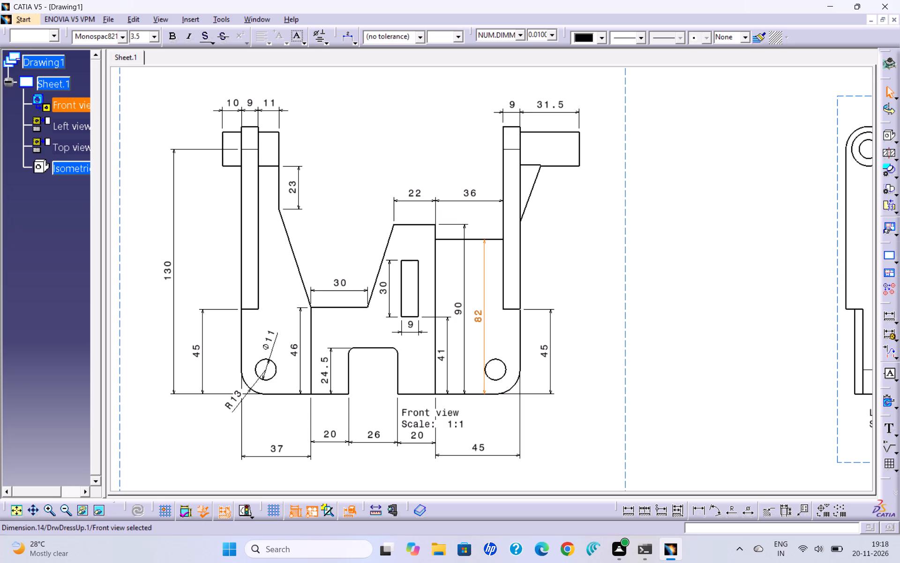
{"action": "left_click_drag", "start_coordinate": [484, 321], "coordinate": [479, 322]}
{"action": "left_click", "coordinate": [657, 321]}
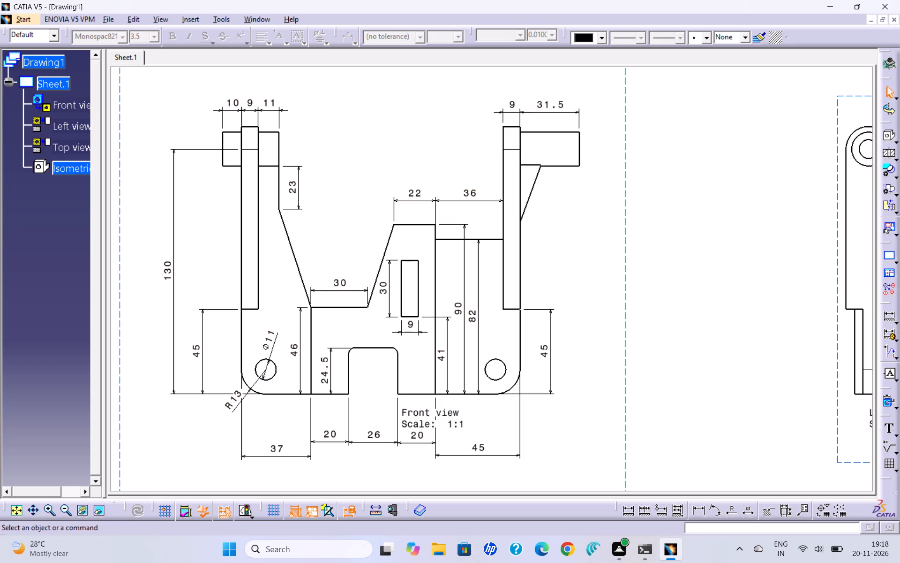
Dimension the gap between the slot's right edge and the central plate's right edge, aligning it with the slot's width dimension.
{"action": "left_click", "coordinate": [631, 510]}
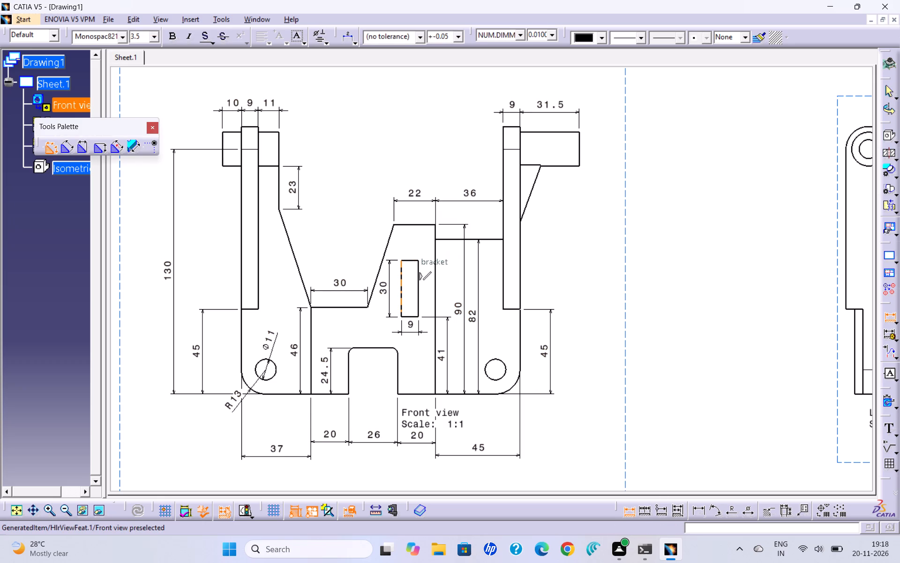
{"action": "left_click", "coordinate": [418, 269]}
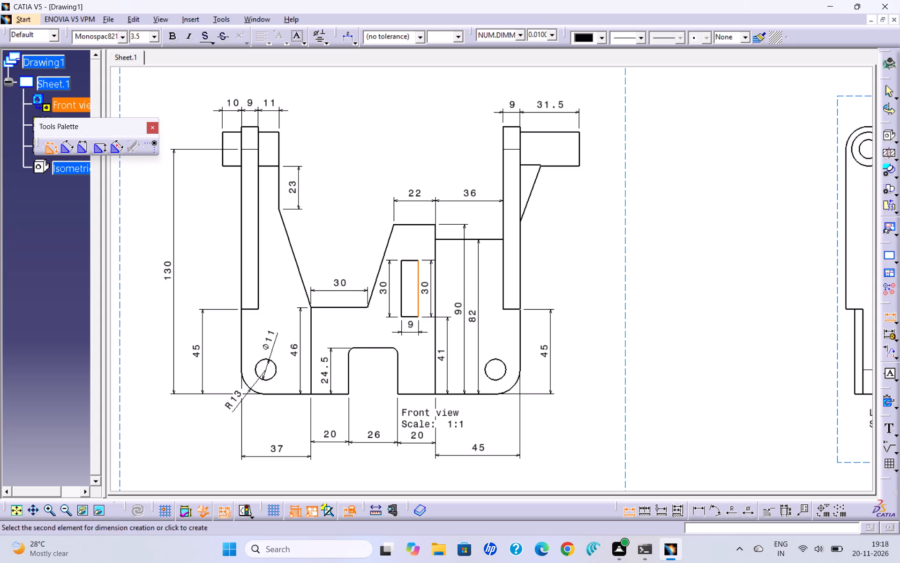
{"action": "left_click", "coordinate": [435, 270]}
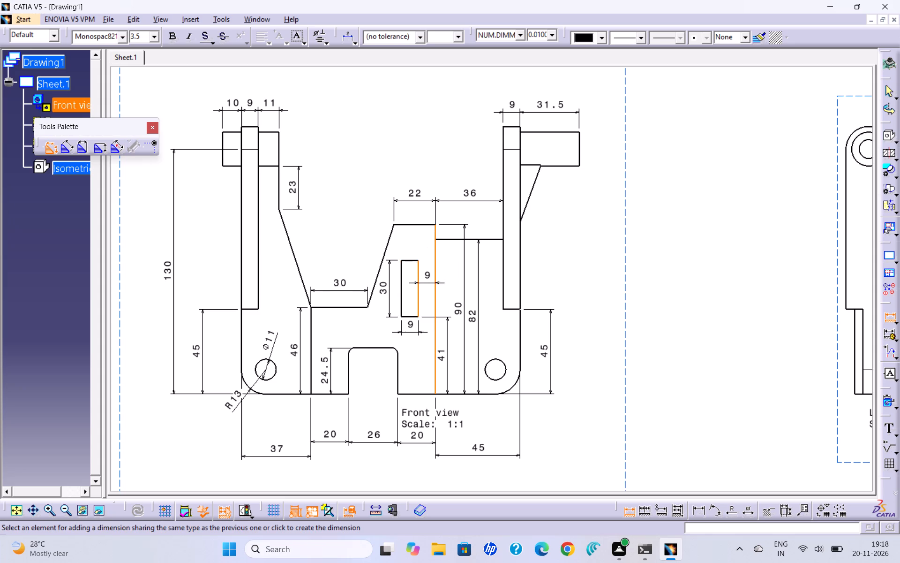
{"action": "left_click", "coordinate": [427, 247]}
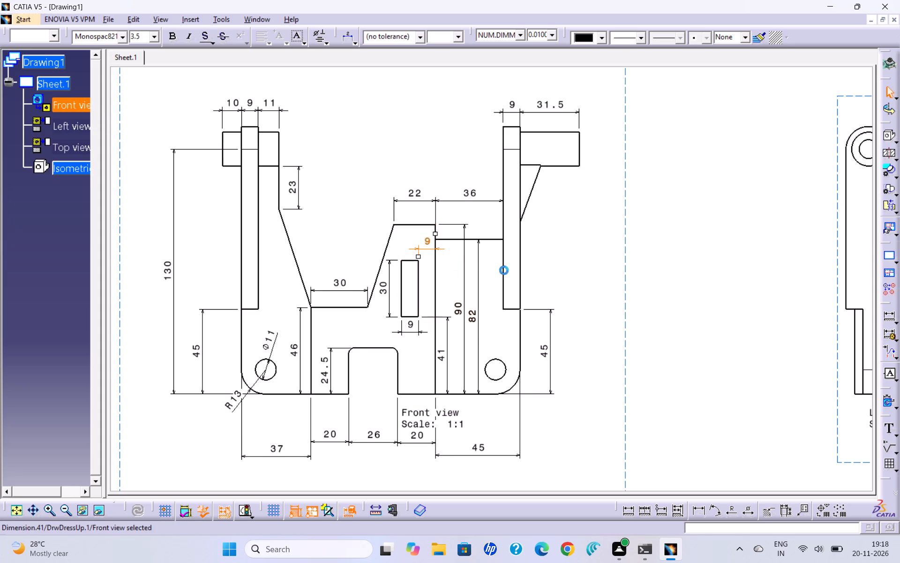
{"action": "left_click", "coordinate": [646, 251]}
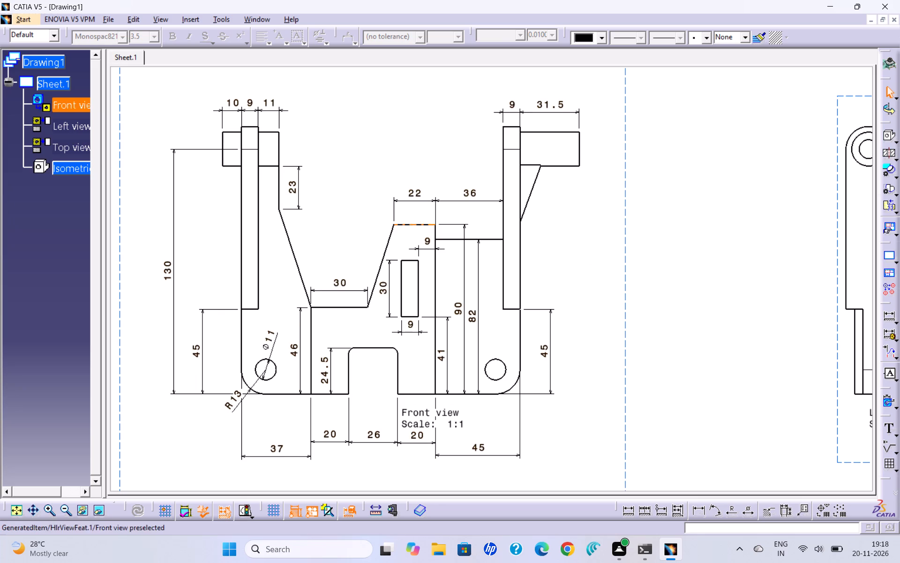
{"action": "left_click_drag", "start_coordinate": [427, 239], "coordinate": [421, 333]}
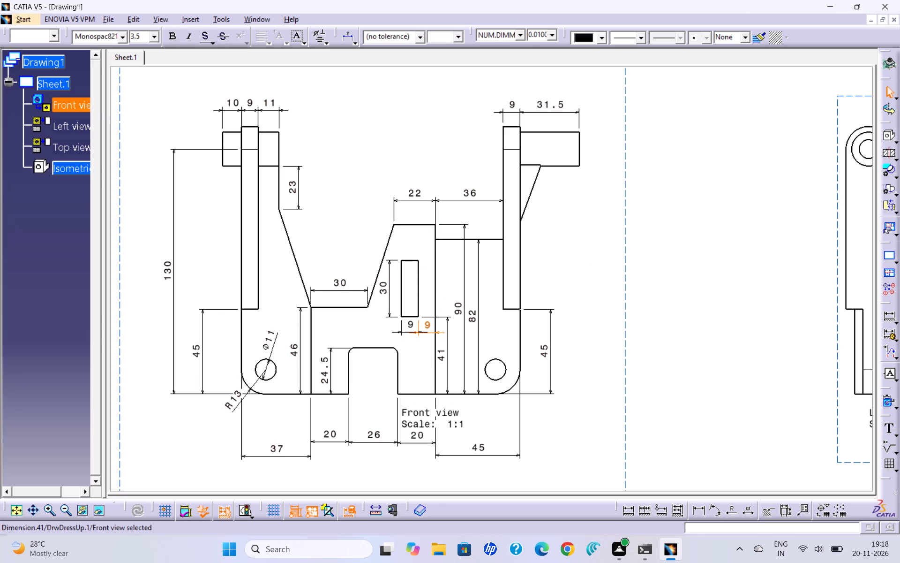
{"action": "left_click_drag", "start_coordinate": [421, 333], "coordinate": [426, 332]}
{"action": "left_click_drag", "start_coordinate": [426, 332], "coordinate": [421, 332]}
{"action": "left_click", "coordinate": [659, 275]}
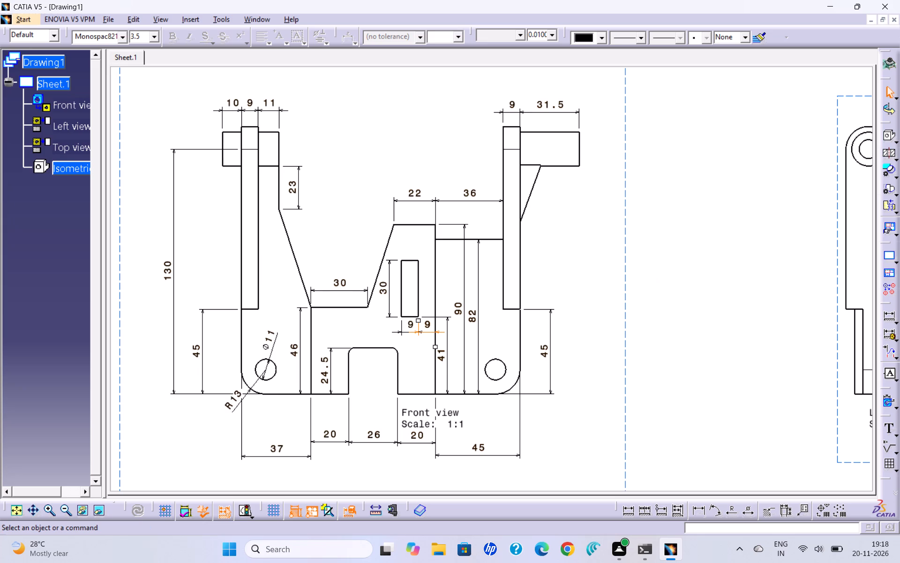
Move the 82 height dimension slightly farther from the 90 height dimension, toward the right upright.
{"action": "left_click", "coordinate": [444, 357]}
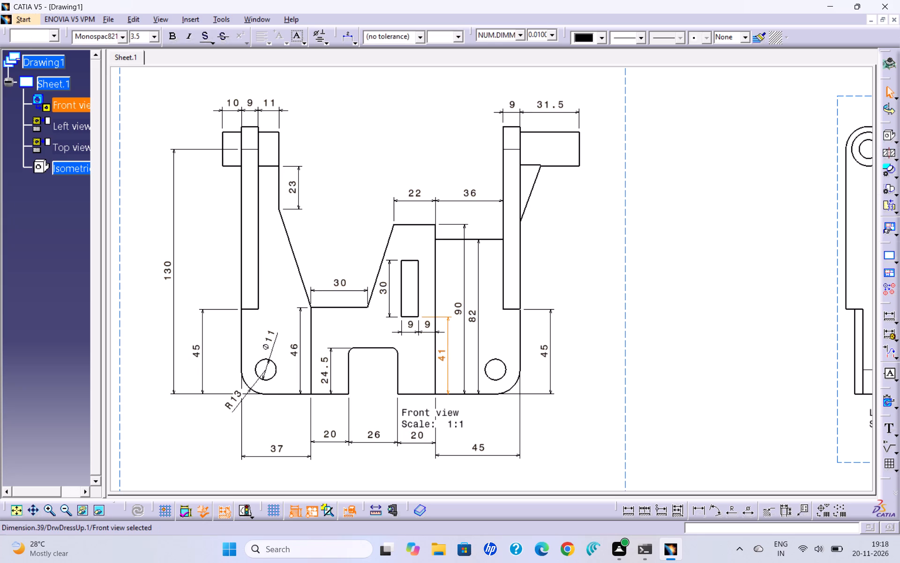
{"action": "left_click", "coordinate": [660, 289]}
{"action": "left_click_drag", "start_coordinate": [475, 316], "coordinate": [476, 315]}
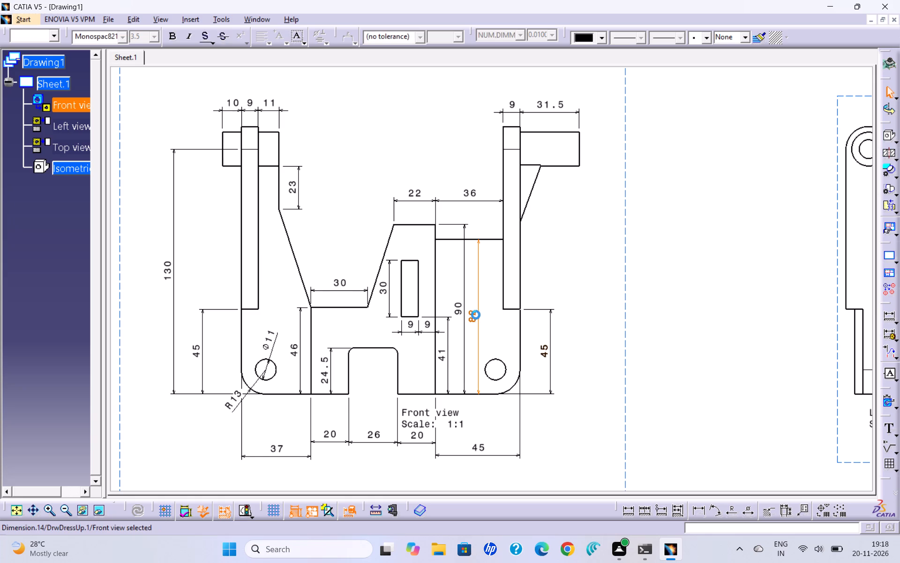
{"action": "left_click_drag", "start_coordinate": [476, 315], "coordinate": [480, 332]}
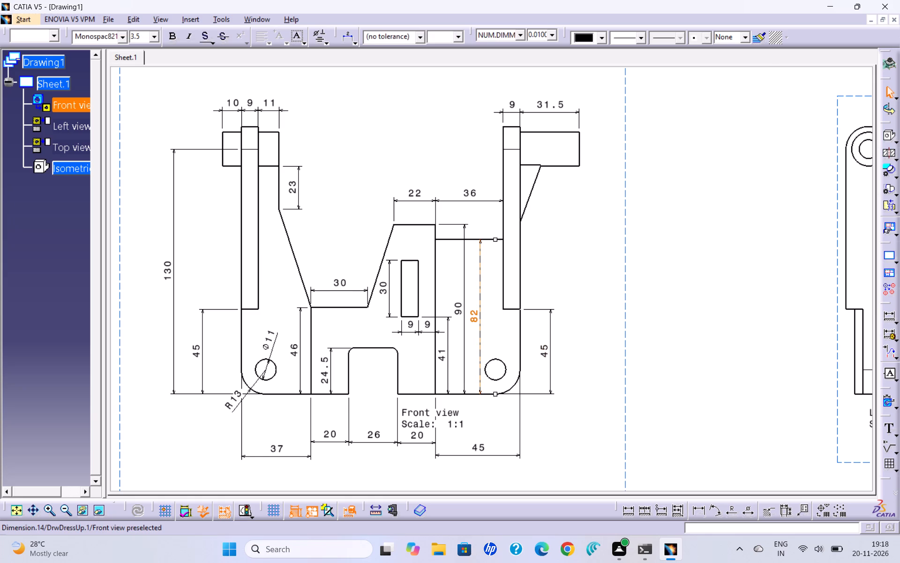
{"action": "left_click_drag", "start_coordinate": [472, 316], "coordinate": [481, 332]}
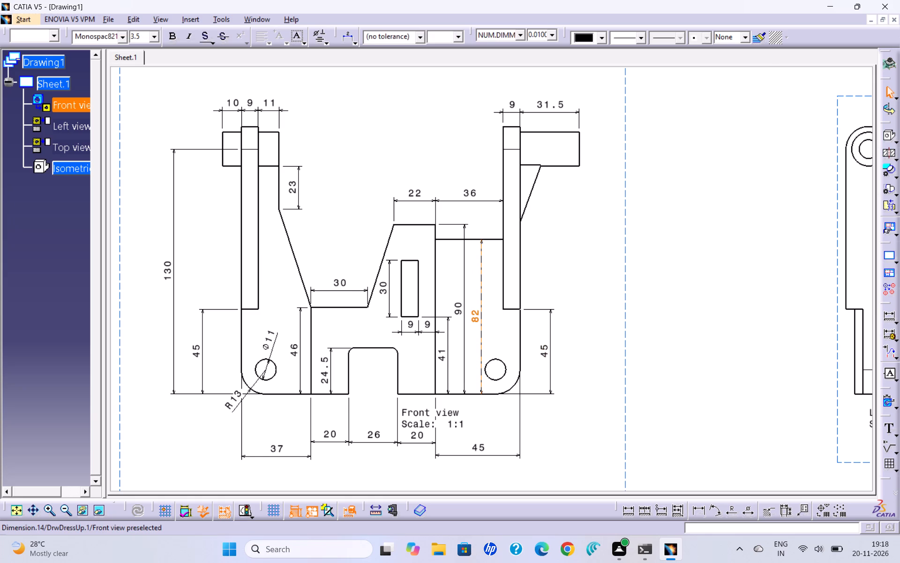
Nudge the front view's 82 height dimension slightly back toward the 90 height dimension.
{"action": "left_click_drag", "start_coordinate": [481, 332], "coordinate": [481, 332]}
{"action": "left_click", "coordinate": [648, 284]}
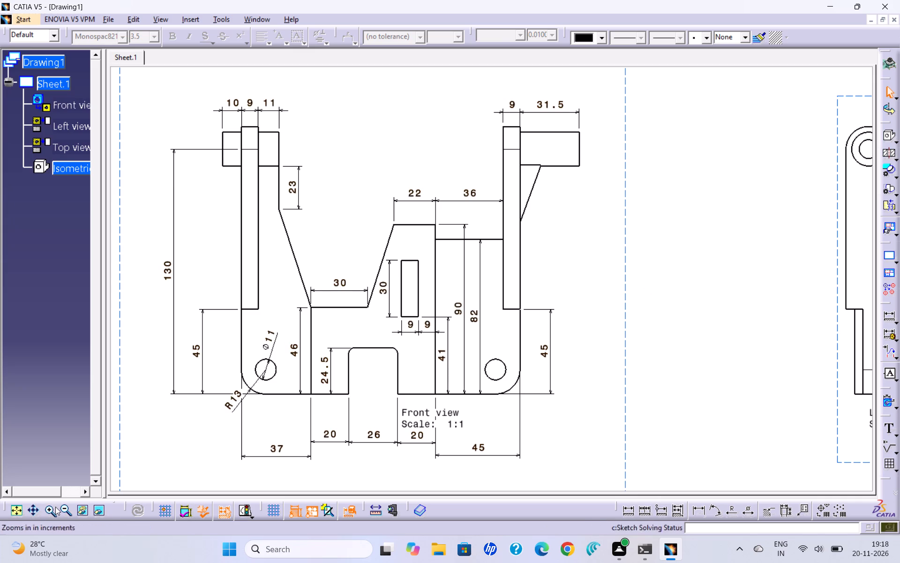
Dimension the left view's rounded top arc as a radius instead of a diameter, placing it just above the arc.
{"action": "left_click", "coordinate": [67, 506]}
{"action": "left_click", "coordinate": [67, 506]}
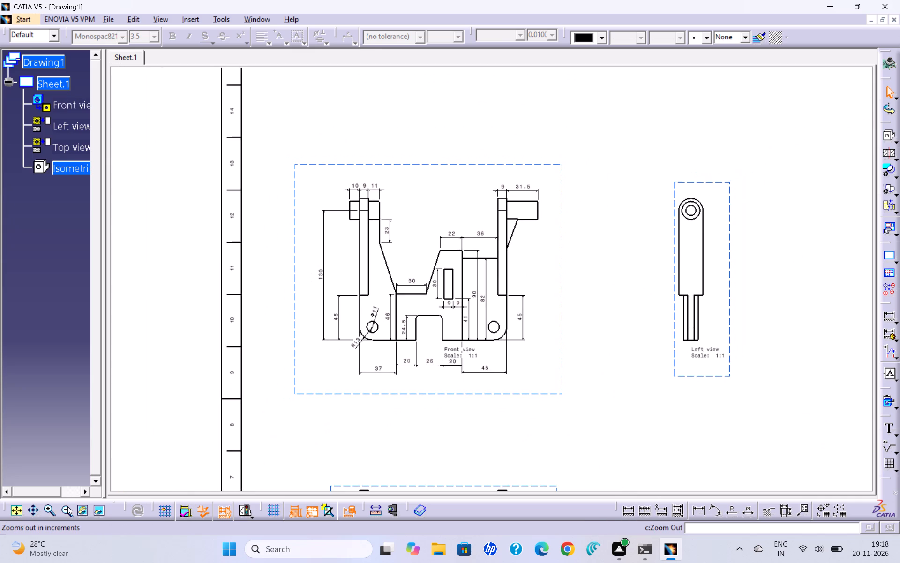
{"action": "left_click", "coordinate": [627, 511]}
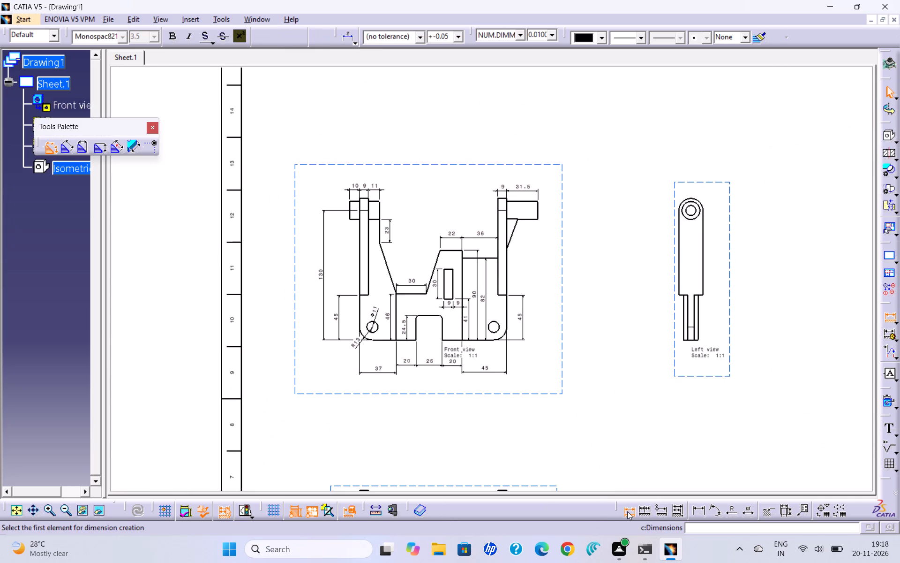
{"action": "left_click", "coordinate": [696, 197]}
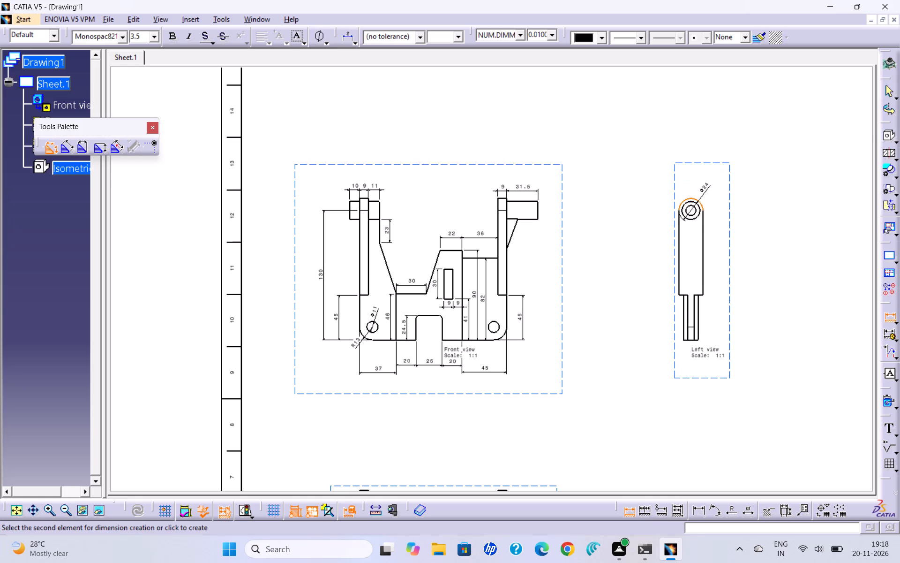
{"action": "left_click", "coordinate": [703, 190]}
{"action": "right_click", "coordinate": [703, 190]}
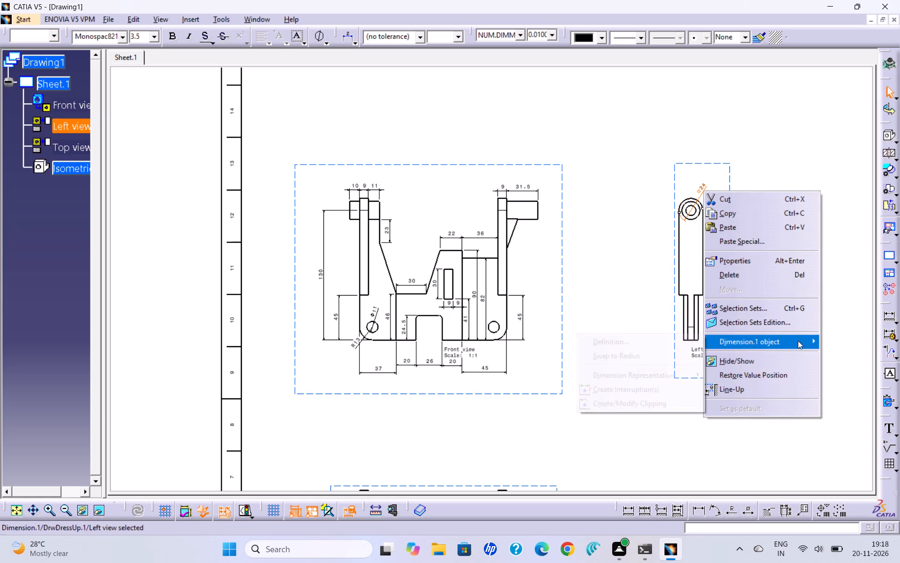
{"action": "left_click", "coordinate": [677, 354]}
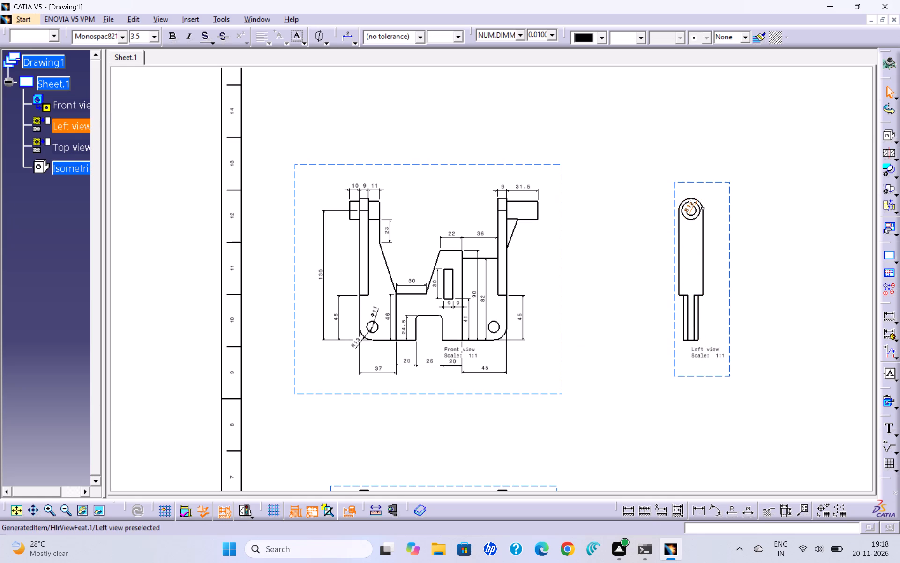
{"action": "left_click_drag", "start_coordinate": [690, 203], "coordinate": [704, 190]}
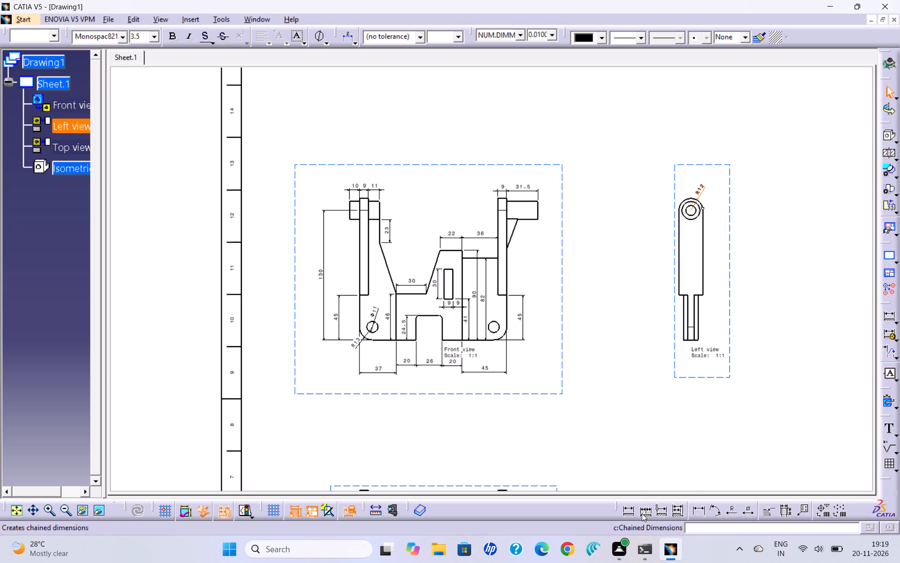
Dimension the diameter of the left view's inner circle, placing the value outside the upright on its left side.
{"action": "left_click", "coordinate": [631, 514]}
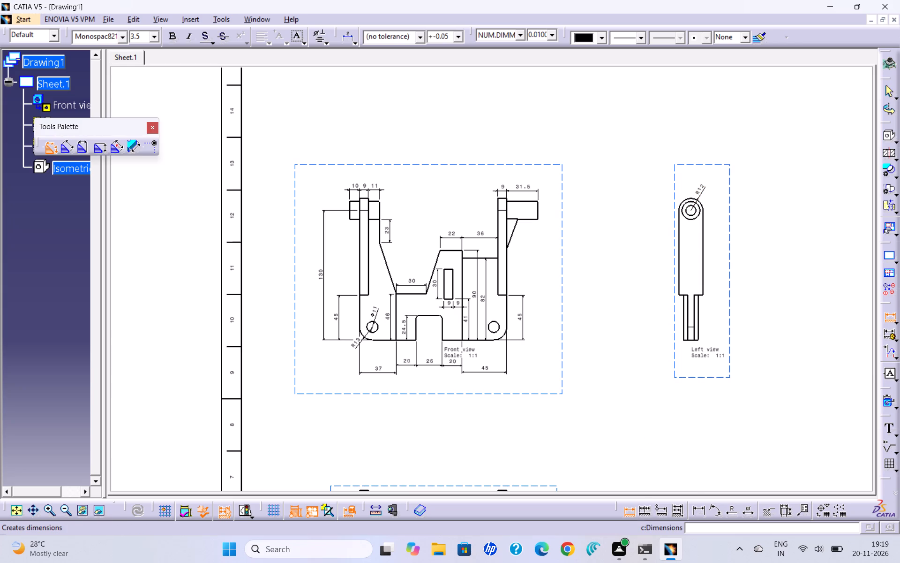
{"action": "left_click", "coordinate": [687, 213]}
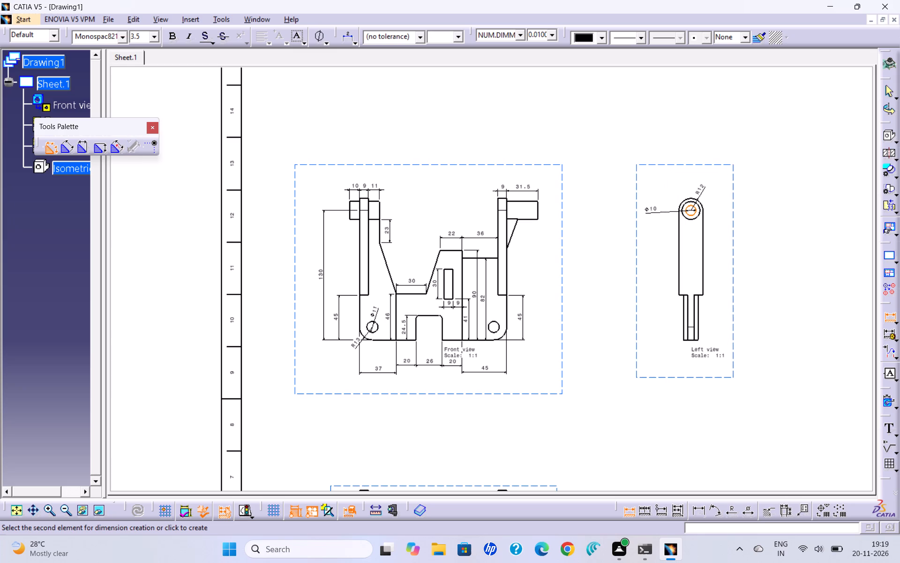
{"action": "left_click", "coordinate": [664, 213]}
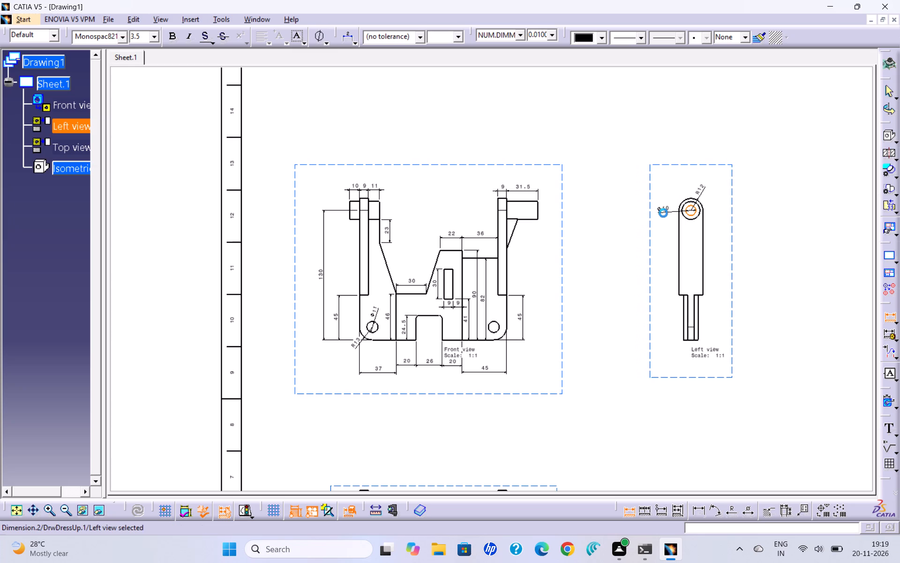
Dimension the width between the two inner vertical lines at the left view's lower end, placing it below the view.
{"action": "left_click", "coordinate": [630, 512]}
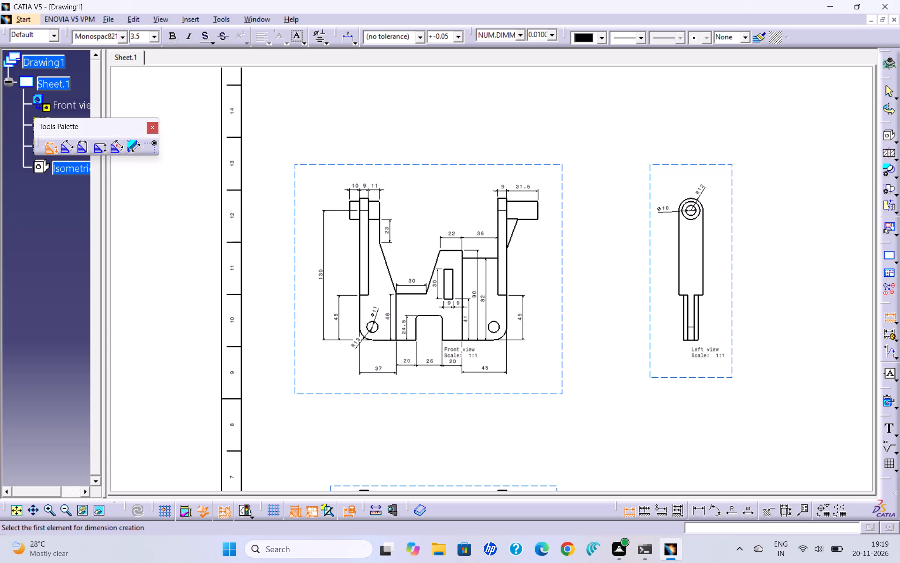
{"action": "left_click", "coordinate": [689, 312]}
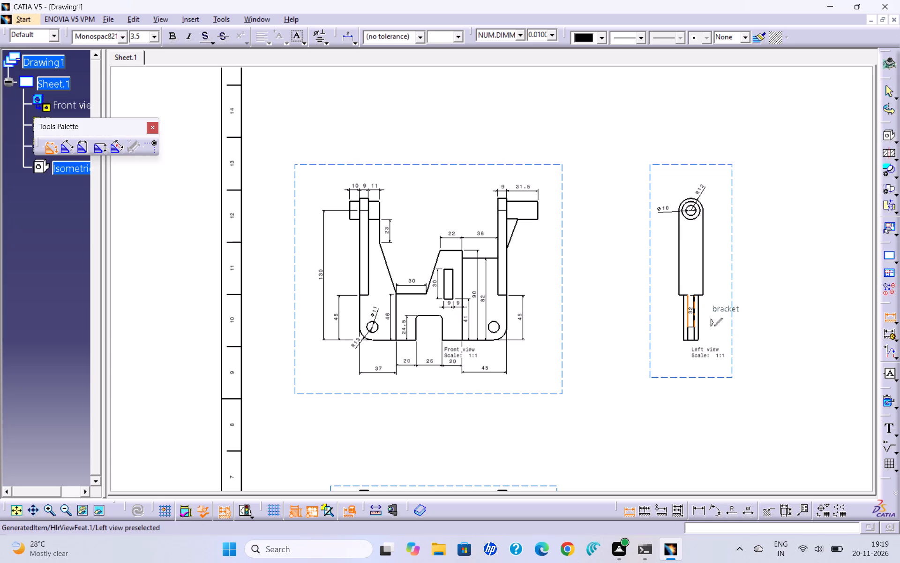
{"action": "left_click", "coordinate": [694, 314]}
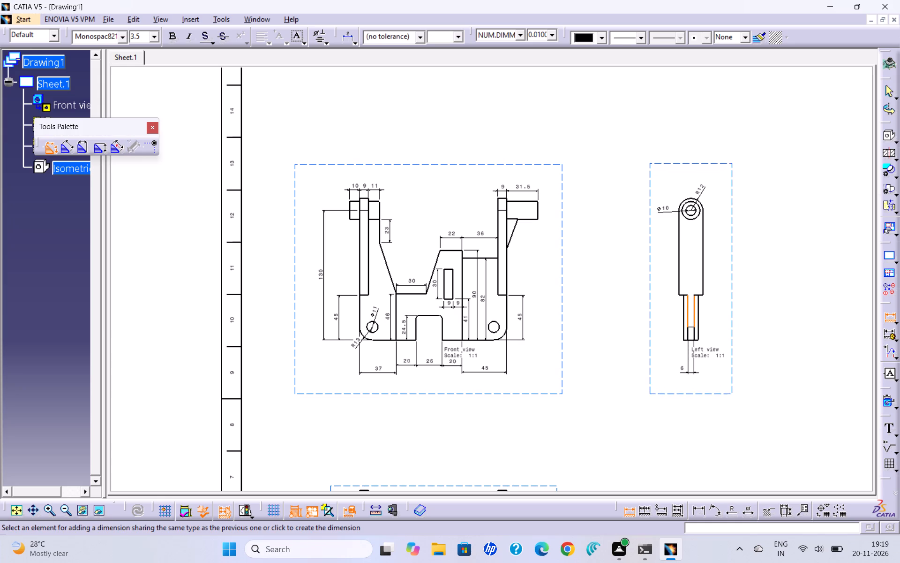
{"action": "left_click", "coordinate": [682, 369]}
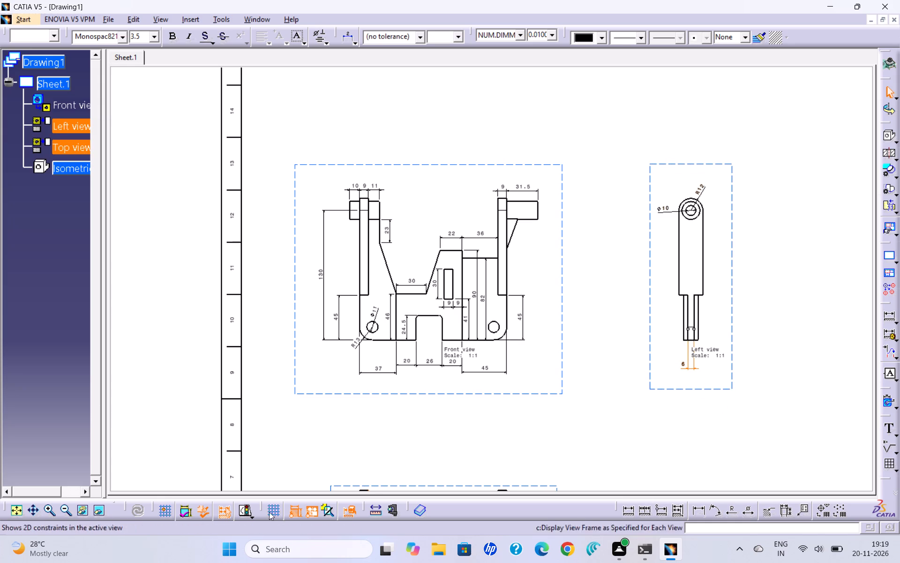
Dimension the depth of the right boss's outer end in the top view, placing it just beyond that end.
{"action": "left_click", "coordinate": [65, 509]}
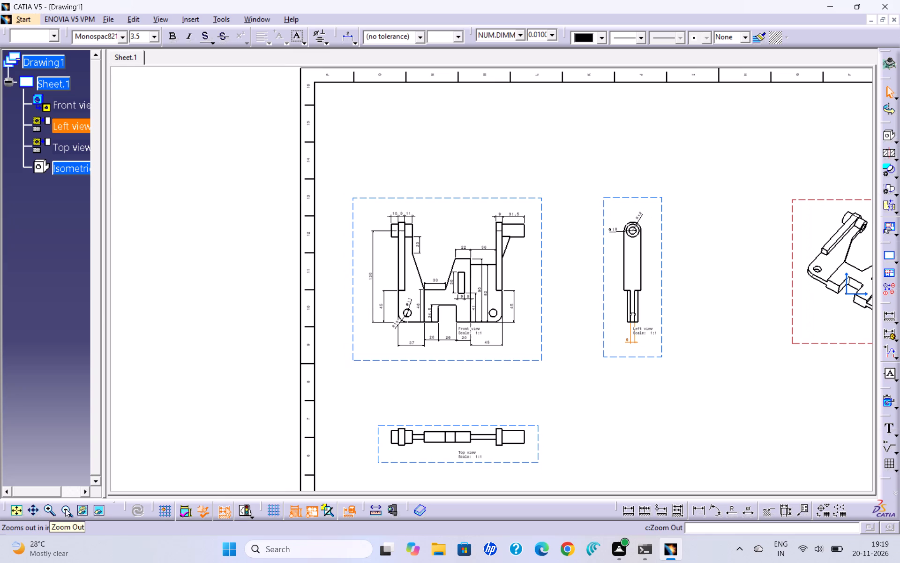
{"action": "left_click", "coordinate": [33, 508]}
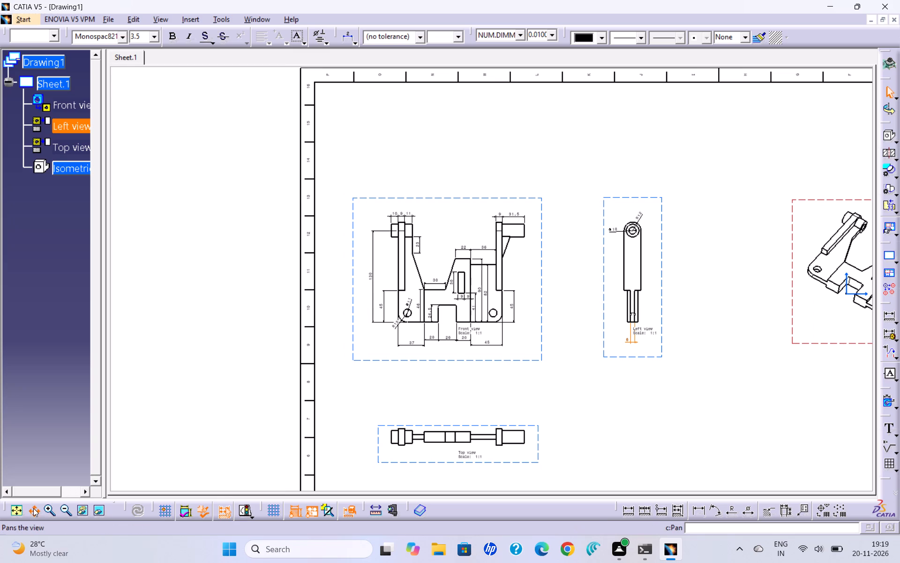
{"action": "left_click_drag", "start_coordinate": [420, 462], "coordinate": [389, 358]}
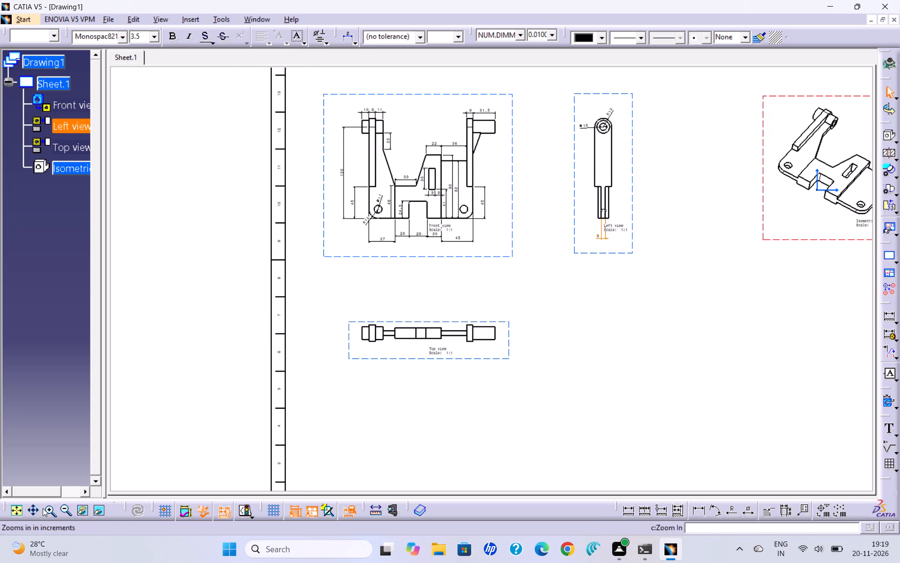
{"action": "triple_click", "coordinate": [44, 508]}
{"action": "left_click", "coordinate": [46, 508]}
{"action": "left_click", "coordinate": [46, 508]}
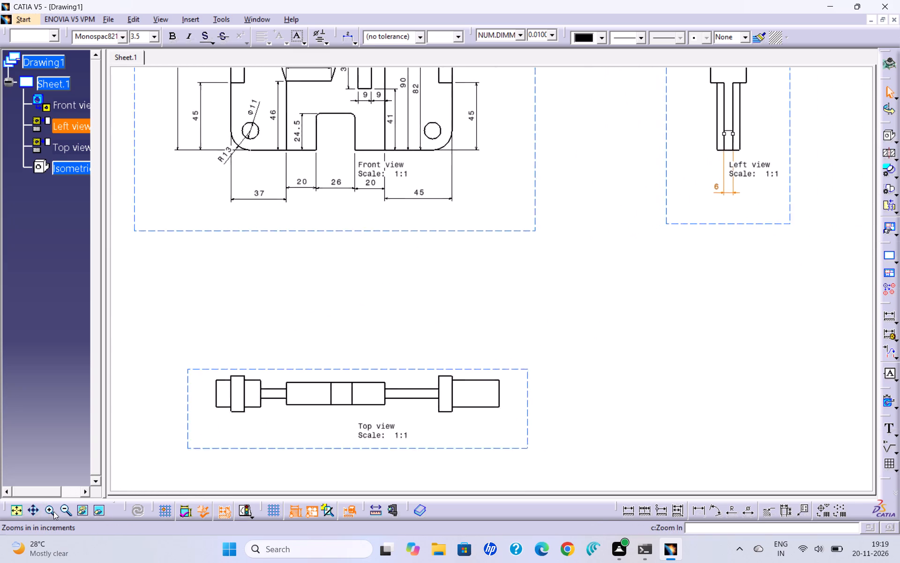
{"action": "left_click", "coordinate": [37, 510]}
{"action": "left_click_drag", "start_coordinate": [212, 457], "coordinate": [236, 388]}
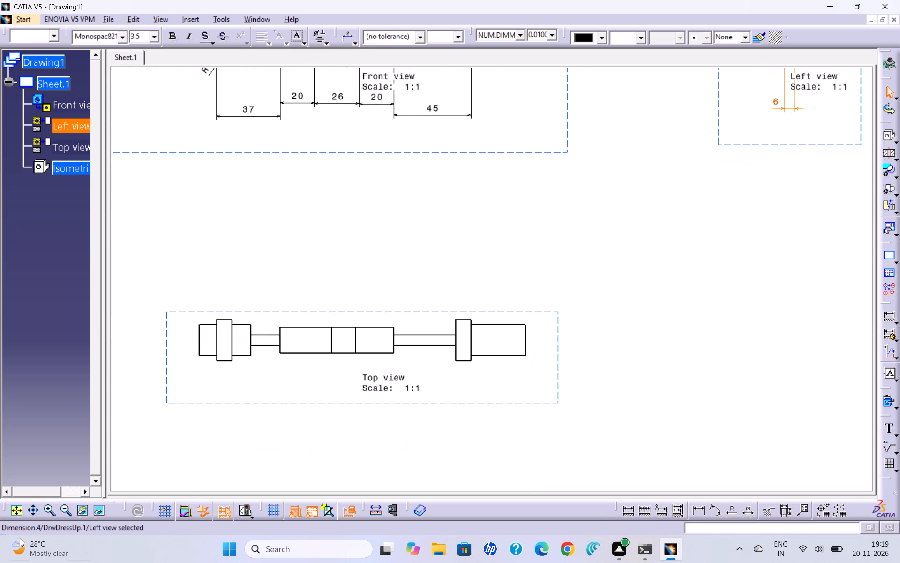
{"action": "left_click", "coordinate": [44, 511]}
{"action": "left_click", "coordinate": [28, 512]}
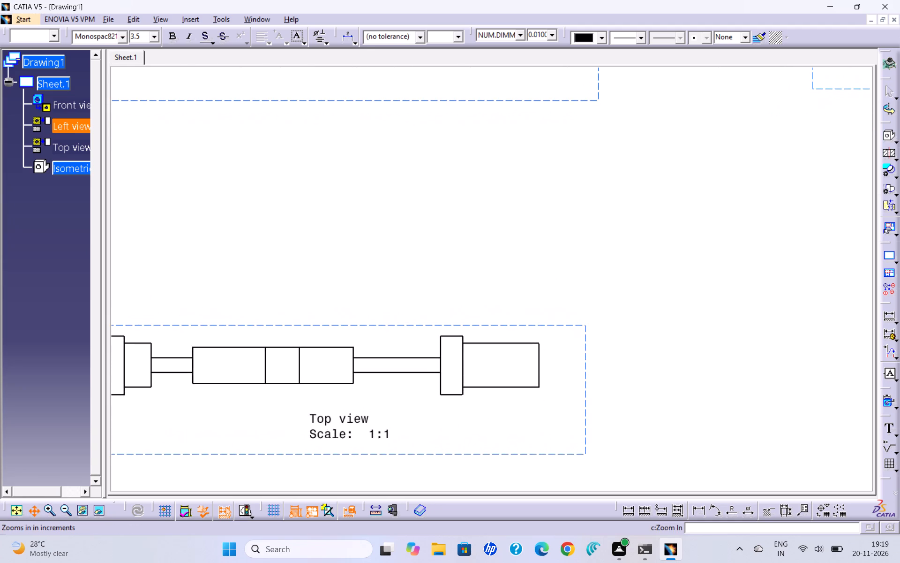
{"action": "left_click_drag", "start_coordinate": [186, 387], "coordinate": [332, 288]}
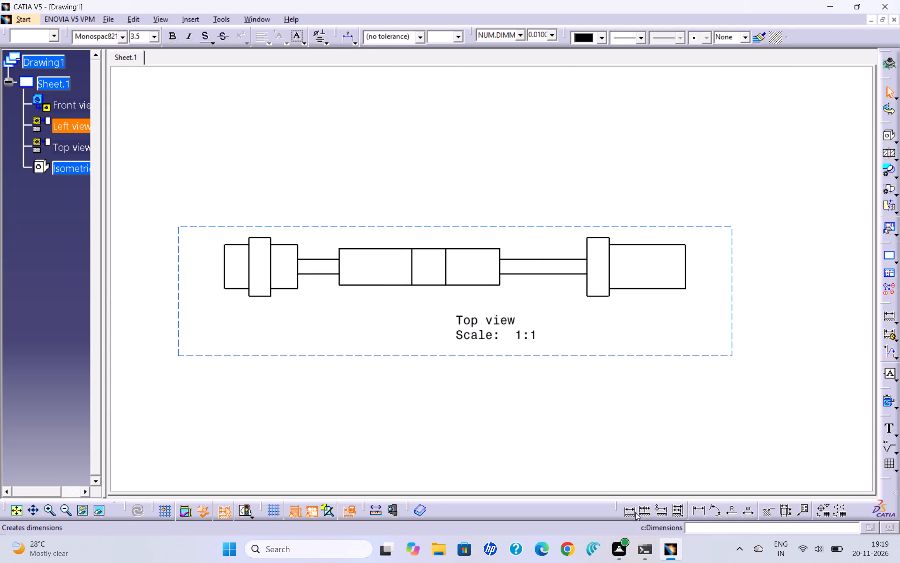
{"action": "left_click", "coordinate": [623, 508]}
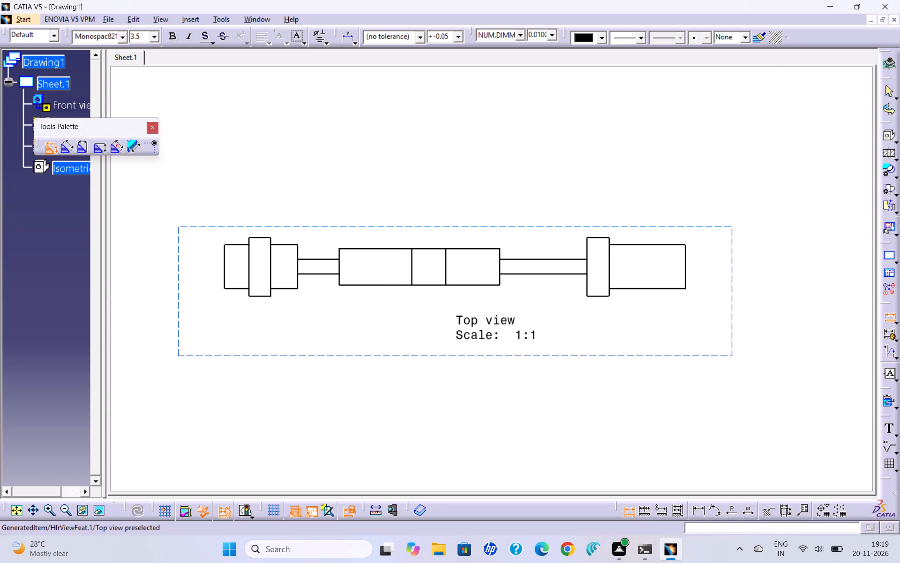
{"action": "left_click", "coordinate": [682, 265]}
{"action": "left_click", "coordinate": [685, 273]}
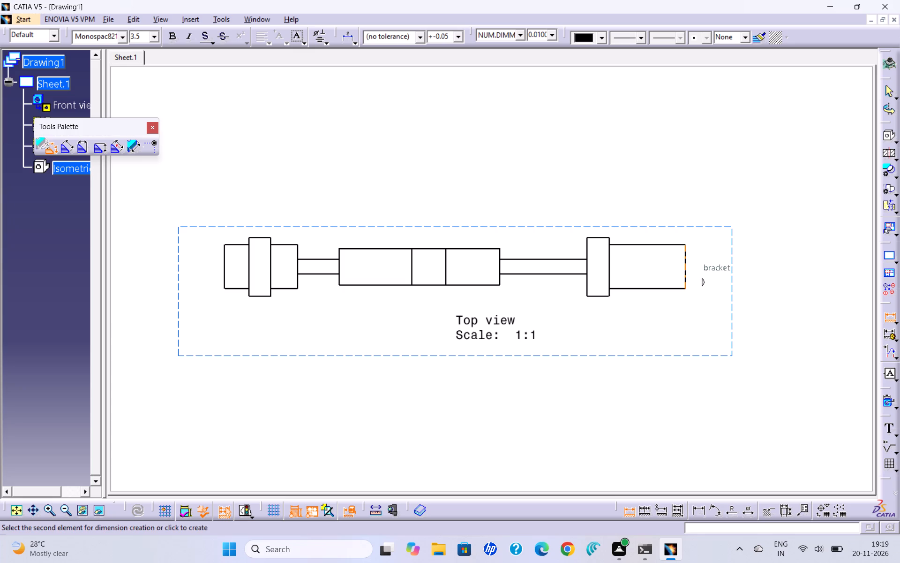
{"action": "left_click", "coordinate": [709, 270]}
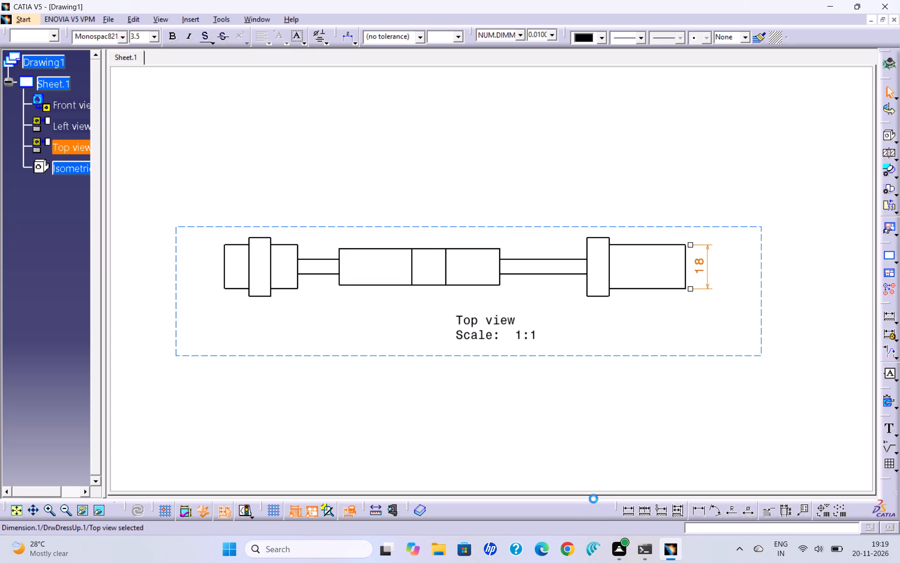
Dimension the depth of the left boss's outer end in the top view, placing it just beyond that end.
{"action": "left_click", "coordinate": [627, 508]}
{"action": "left_click_drag", "start_coordinate": [225, 268], "coordinate": [225, 268]}
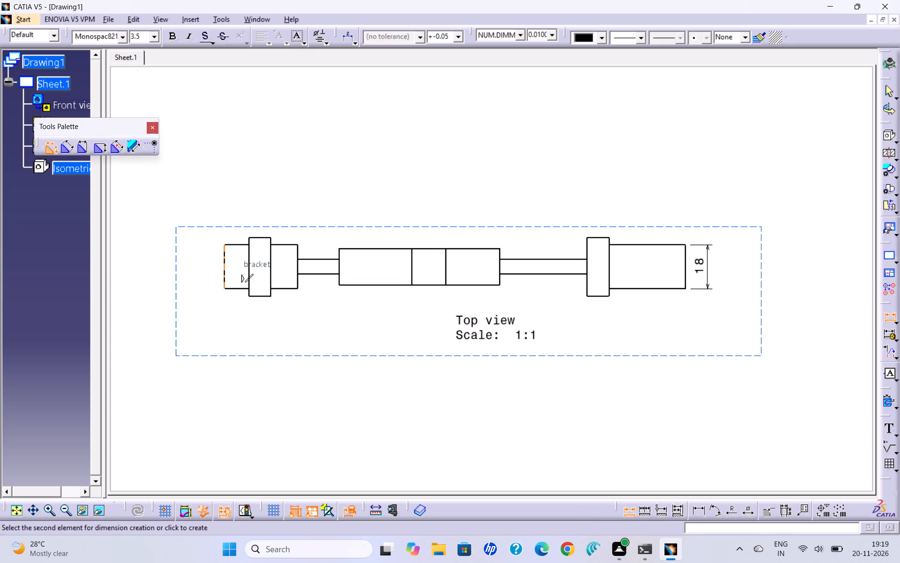
{"action": "left_click_drag", "start_coordinate": [225, 268], "coordinate": [209, 267]}
{"action": "left_click", "coordinate": [201, 267]}
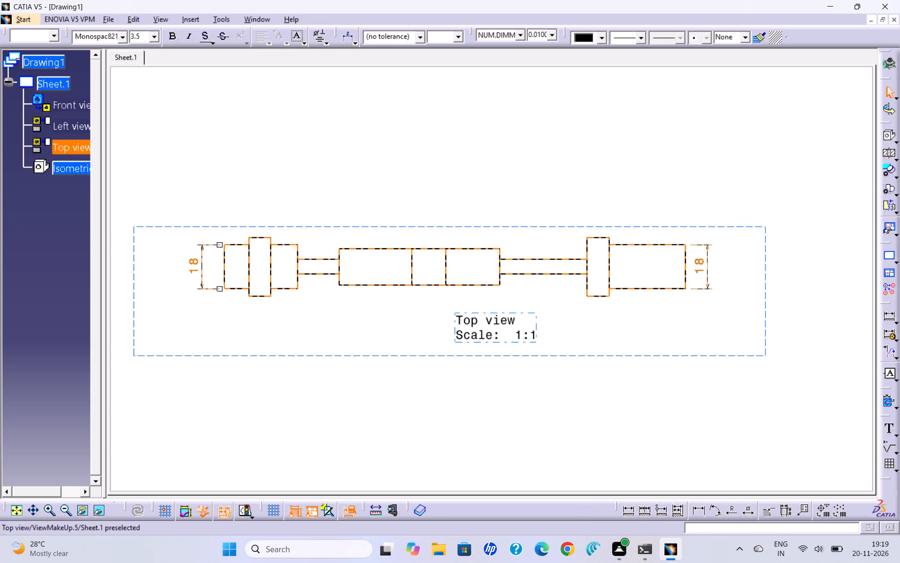
Dimension the thickness of the thin web between the left boss and the central block in the top view.
{"action": "left_click", "coordinate": [630, 516]}
{"action": "left_click", "coordinate": [315, 273]}
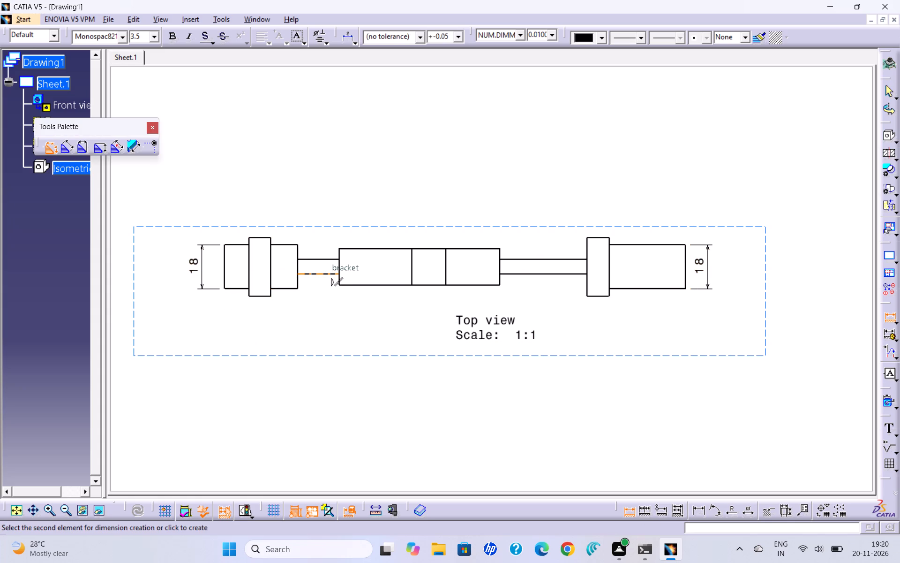
{"action": "left_click", "coordinate": [323, 259]}
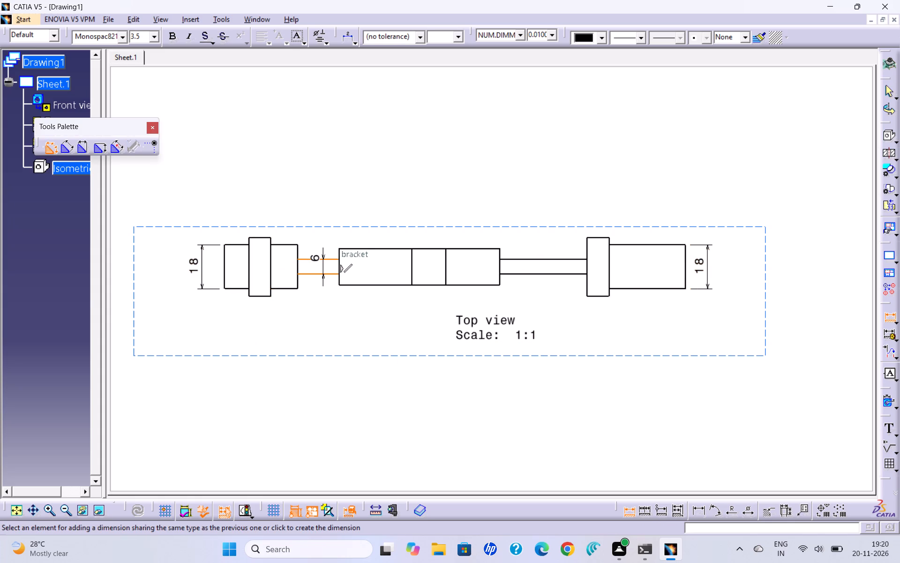
{"action": "left_click", "coordinate": [323, 266]}
Dimension the depth of the central block in the top view, placing the dimension inside its right section.
{"action": "left_click", "coordinate": [625, 510]}
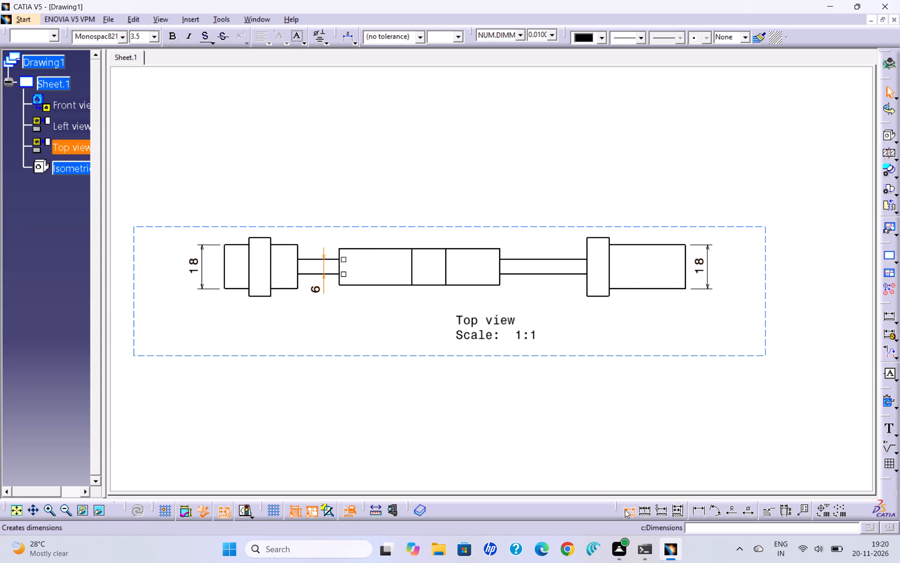
{"action": "left_click", "coordinate": [471, 249]}
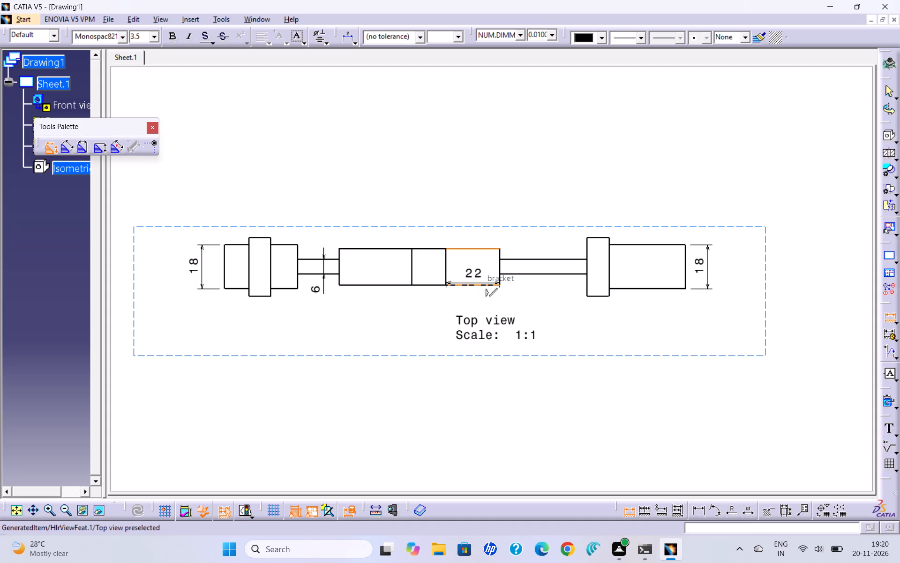
{"action": "left_click", "coordinate": [469, 282]}
{"action": "left_click", "coordinate": [474, 265]}
Dimension the left boss's overall length between its two end edges in the top view, placing it below the boss.
{"action": "left_click", "coordinate": [630, 511]}
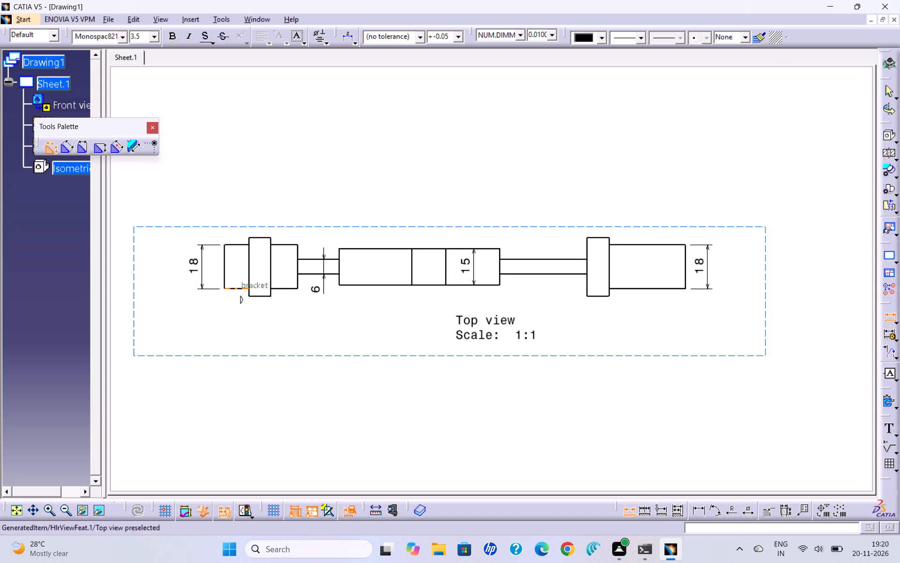
{"action": "left_click", "coordinate": [224, 267]}
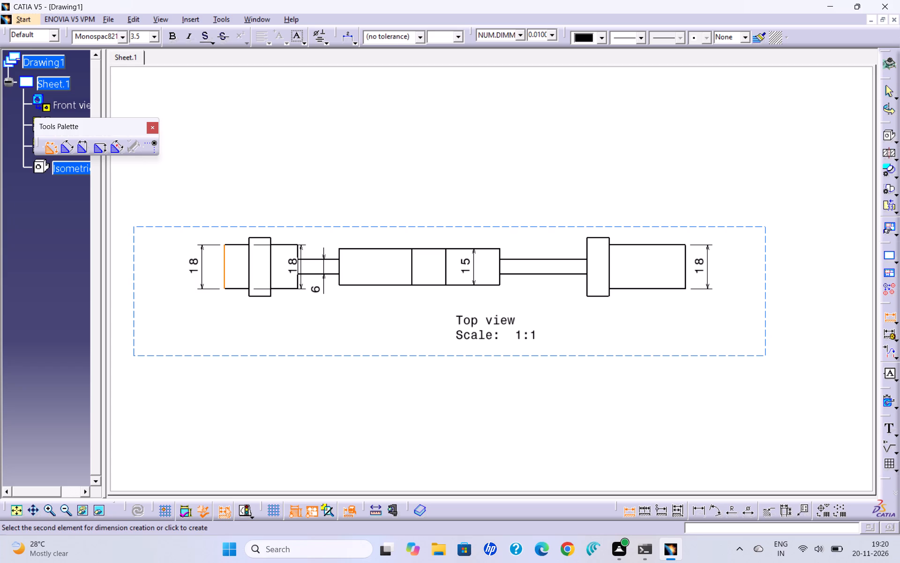
{"action": "left_click", "coordinate": [299, 267]}
{"action": "left_click", "coordinate": [255, 322]}
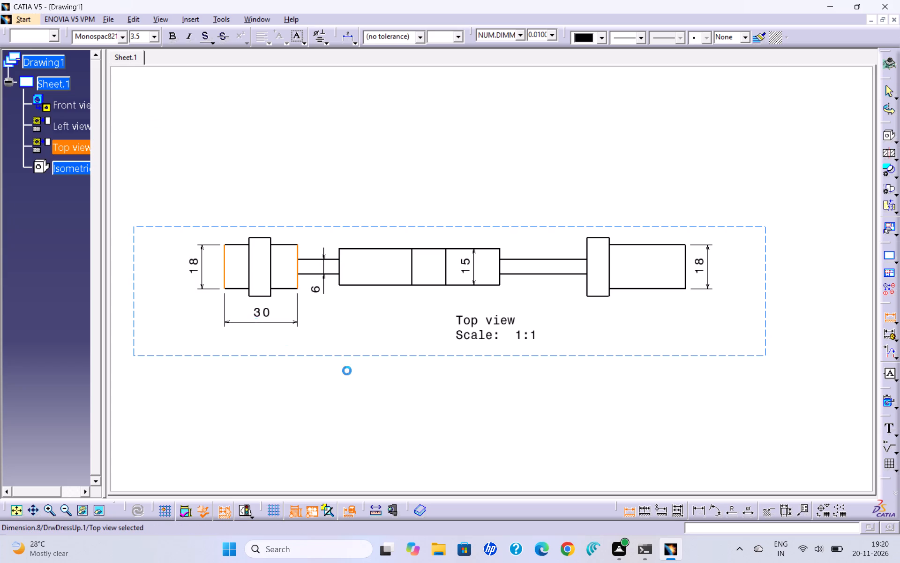
Dimension the right boss's overall length, including its collar, in the top view, placing the dimension below the boss.
{"action": "left_click", "coordinate": [626, 510]}
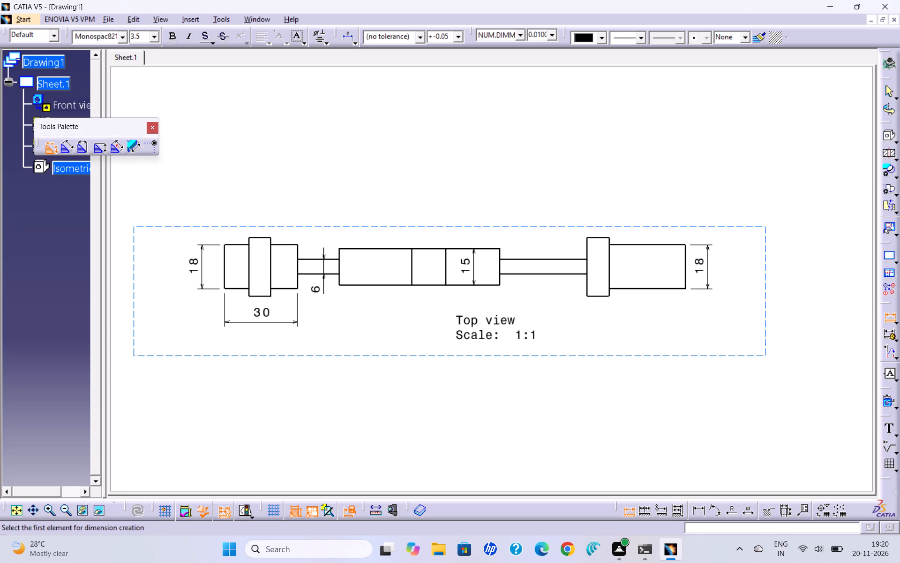
{"action": "left_click", "coordinate": [587, 287]}
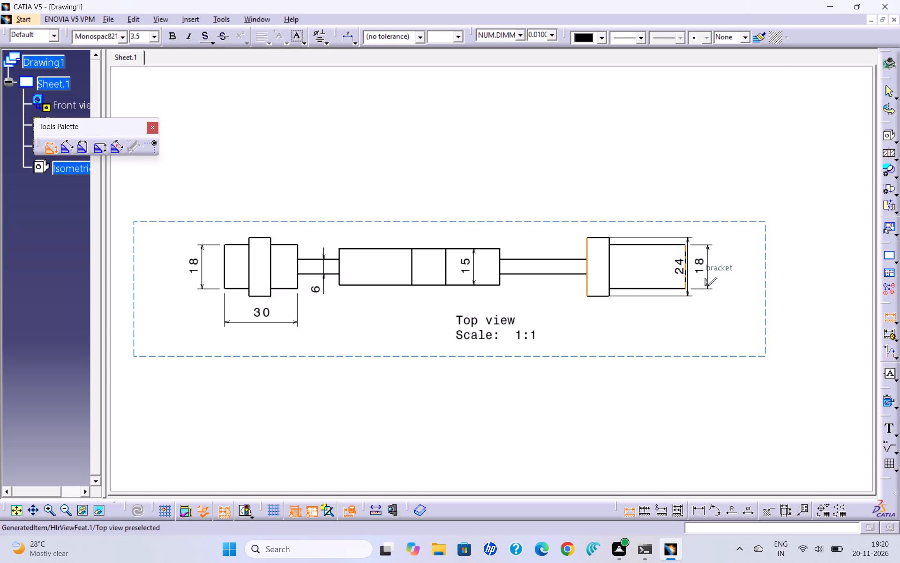
{"action": "left_click", "coordinate": [685, 272]}
{"action": "left_click", "coordinate": [672, 325]}
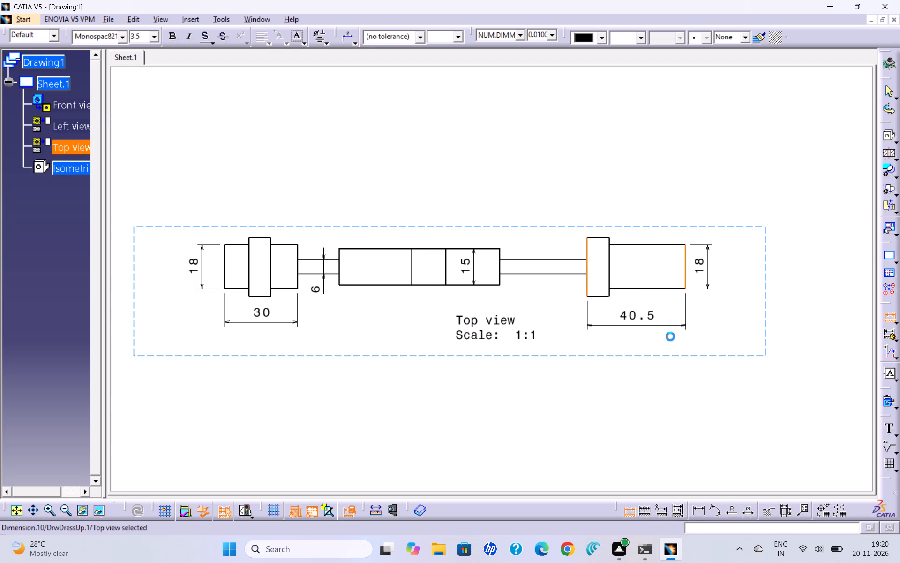
Dimension the distance between the facing end edges of the left and right bosses in the top view, placing it below the central block.
{"action": "left_click", "coordinate": [626, 512]}
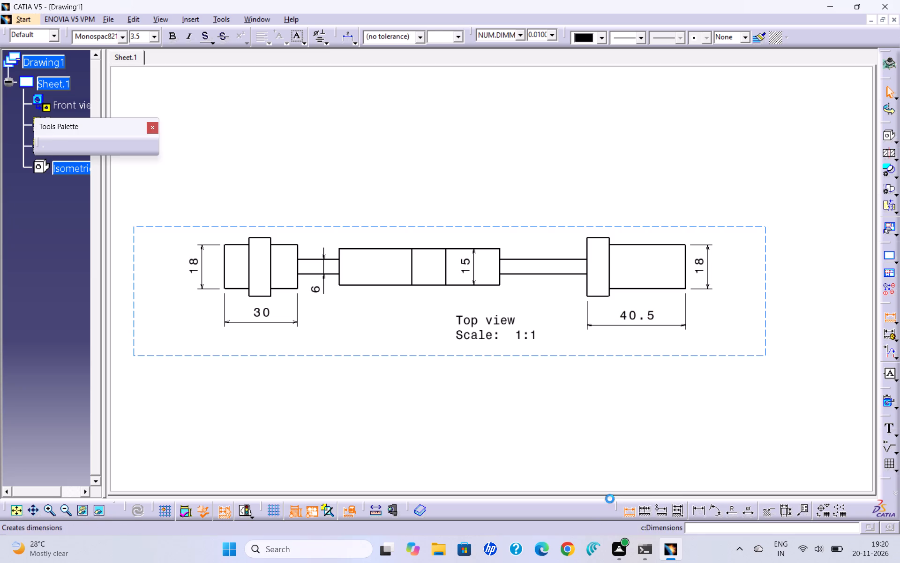
{"action": "left_click", "coordinate": [297, 277]}
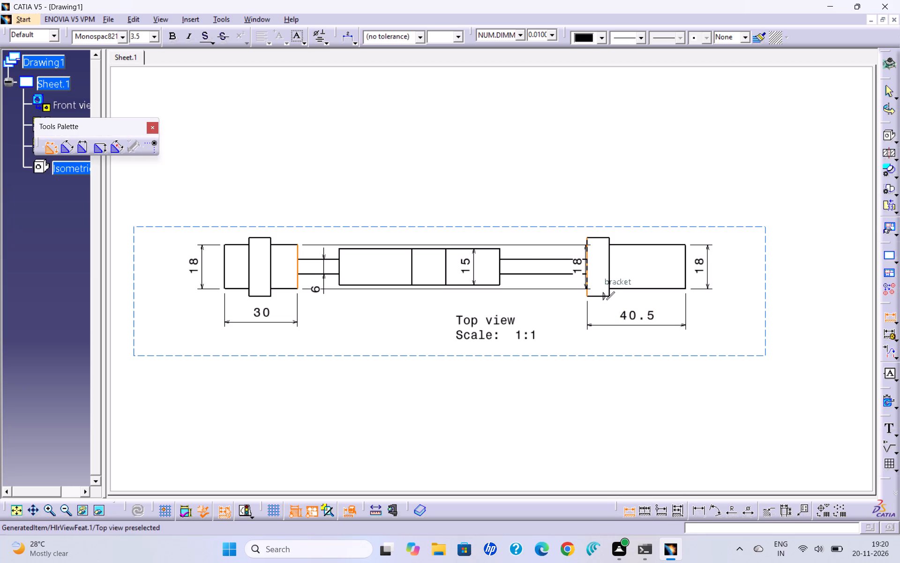
{"action": "left_click", "coordinate": [586, 287]}
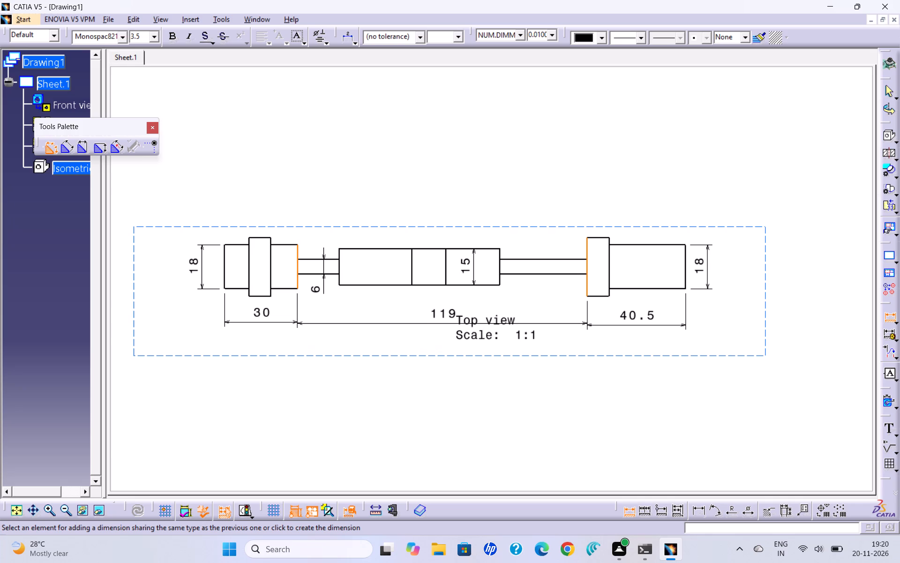
{"action": "left_click", "coordinate": [500, 322]}
Align the left and right boss length dimensions with the dimension line between them in the top view.
{"action": "left_click_drag", "start_coordinate": [605, 327], "coordinate": [606, 323]}
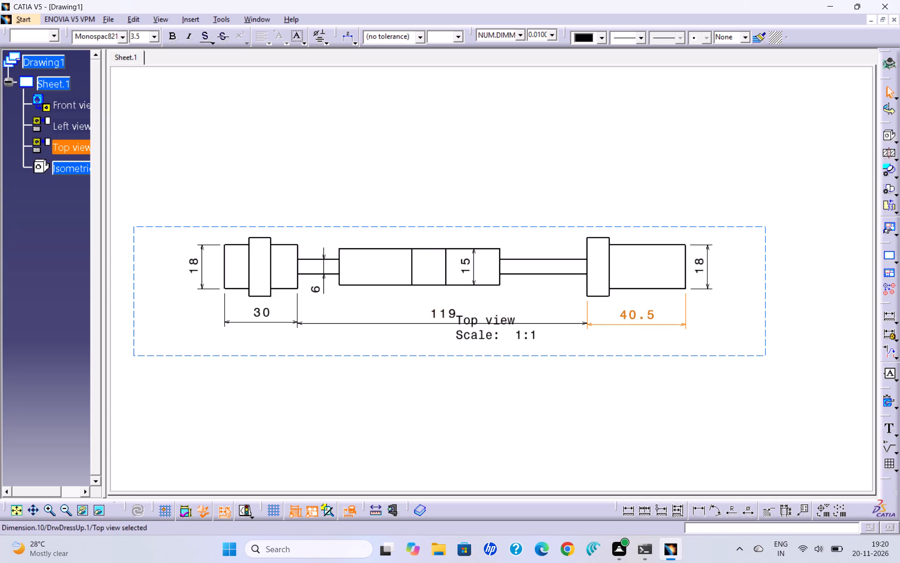
{"action": "left_click_drag", "start_coordinate": [606, 323], "coordinate": [589, 323]}
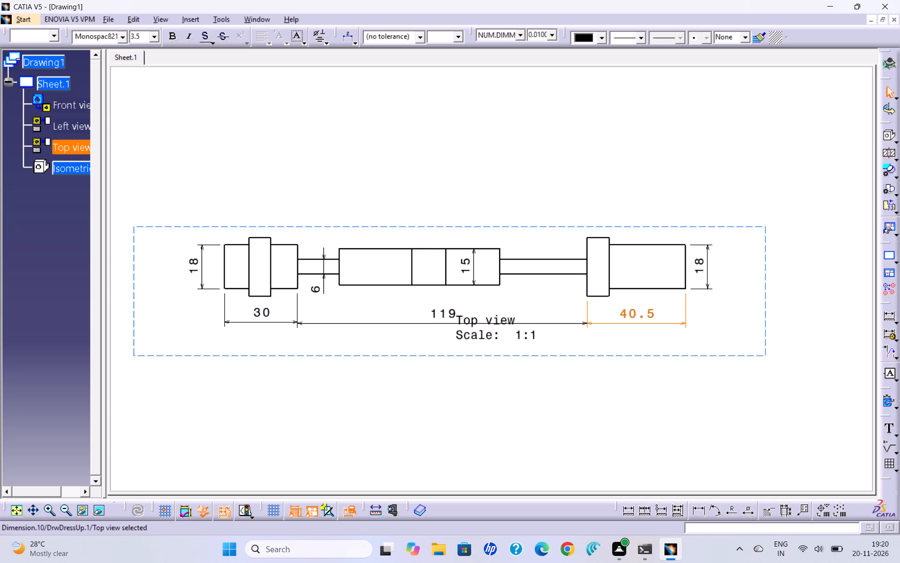
{"action": "left_click_drag", "start_coordinate": [589, 323], "coordinate": [588, 323]}
{"action": "left_click", "coordinate": [291, 320]}
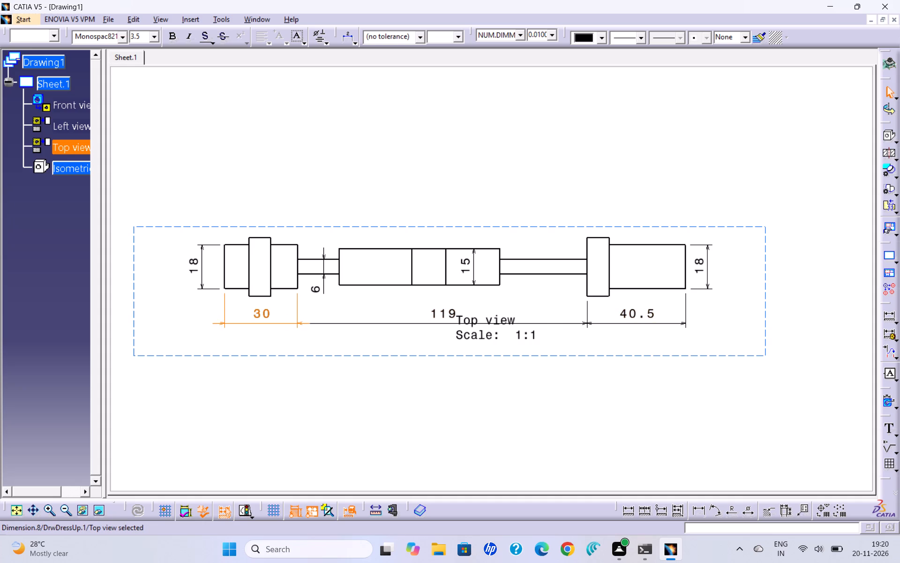
{"action": "left_click", "coordinate": [626, 334]}
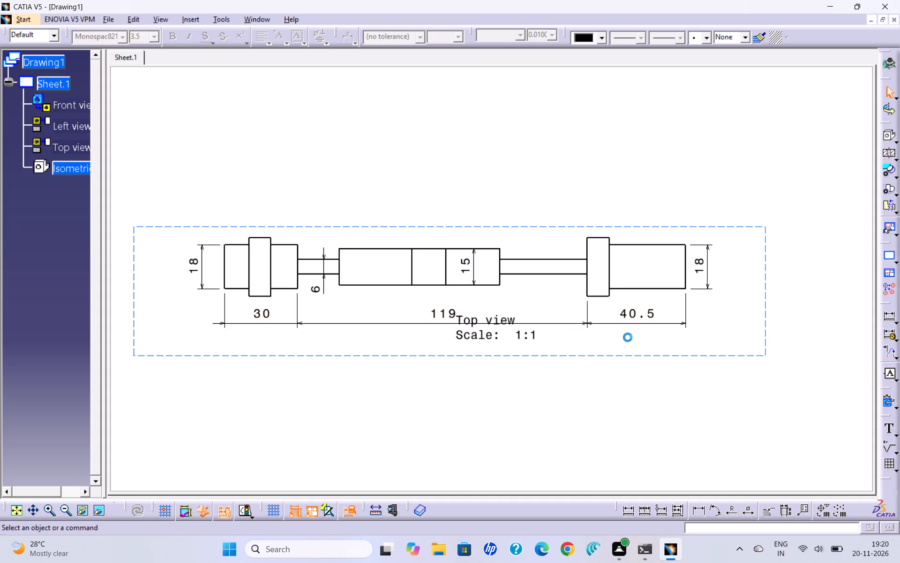
Dimension the bracket's overall length between its two outermost end edges in the top view, placing it below the other length dimensions.
{"action": "left_click", "coordinate": [629, 512]}
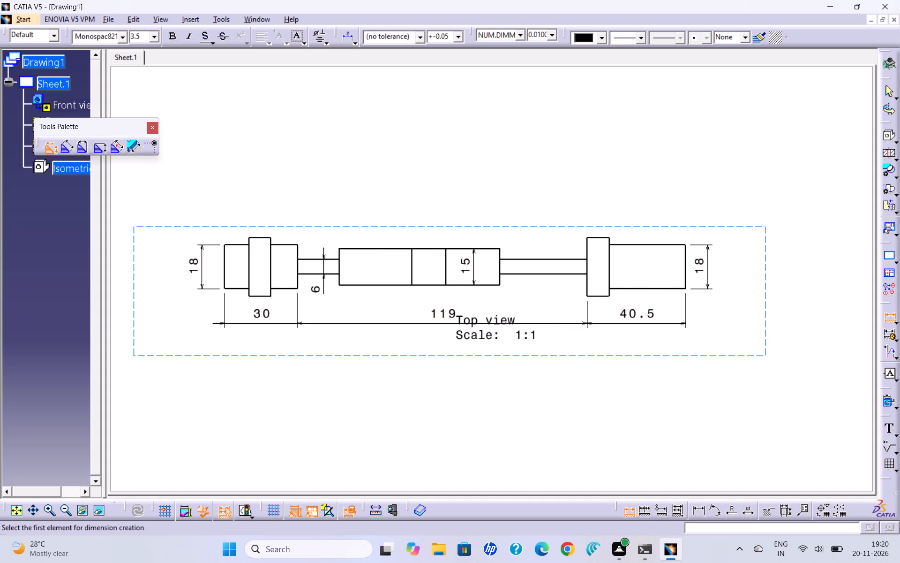
{"action": "left_click", "coordinate": [224, 266]}
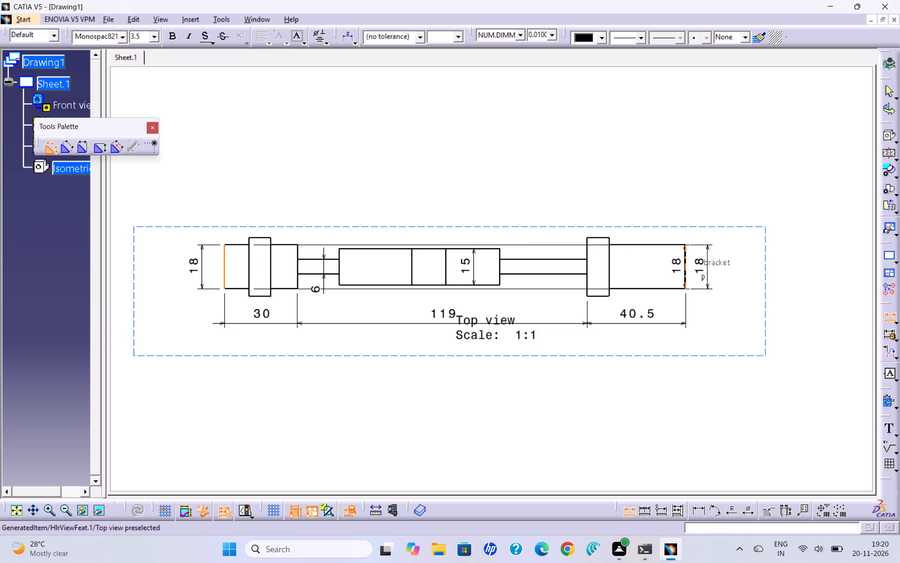
{"action": "left_click", "coordinate": [687, 266]}
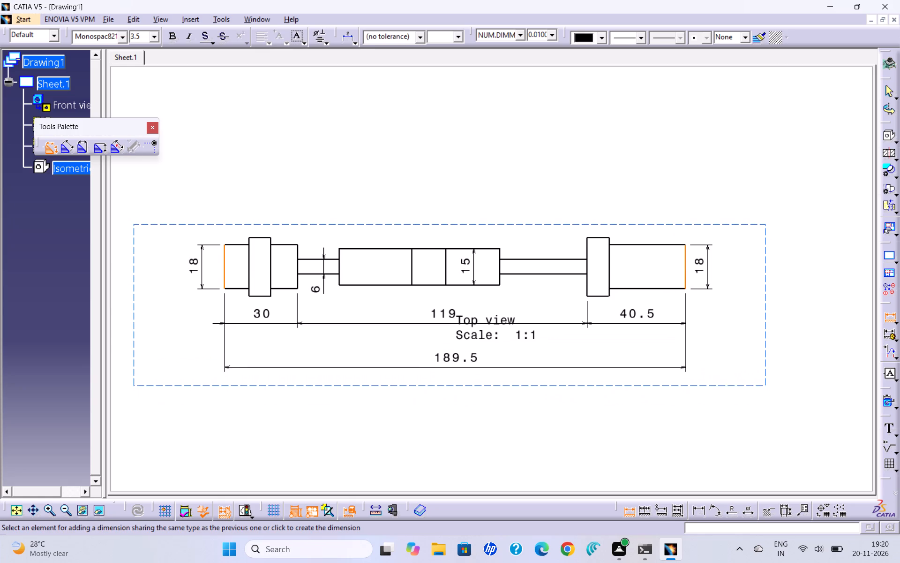
{"action": "left_click", "coordinate": [681, 364]}
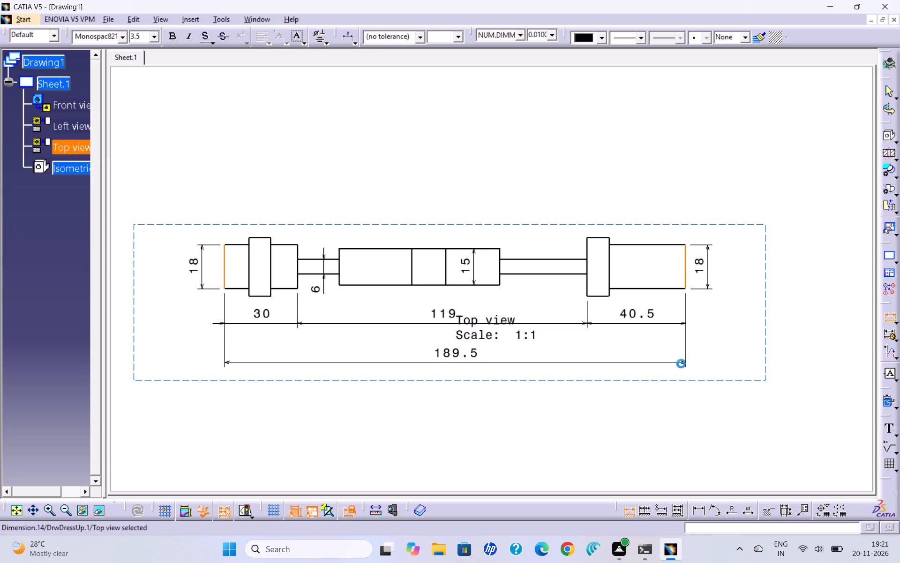
{"action": "left_click", "coordinate": [836, 324]}
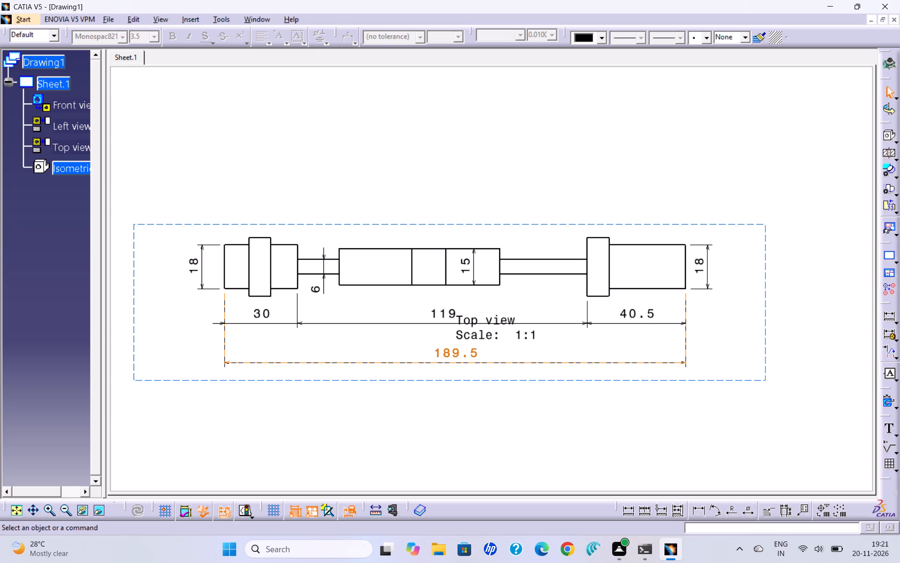
Save the drawing in the Documents folder as a CATDrawing named "bracket drawing".
{"action": "key", "text": "ctrl+s"}
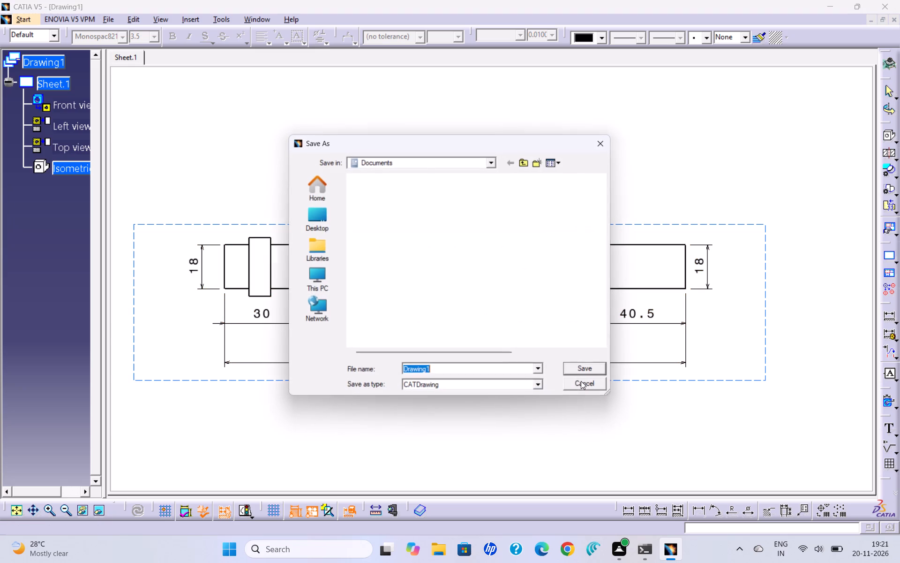
{"action": "key", "text": "BackSpace"}
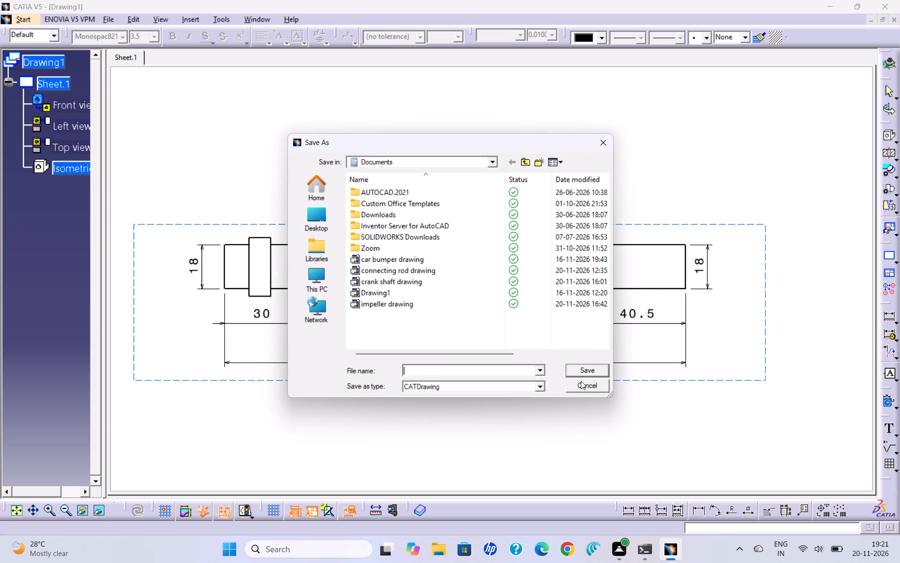
{"action": "type", "text": "bracket"}
{"action": "key", "text": "space"}
{"action": "type", "text": "drawing"}
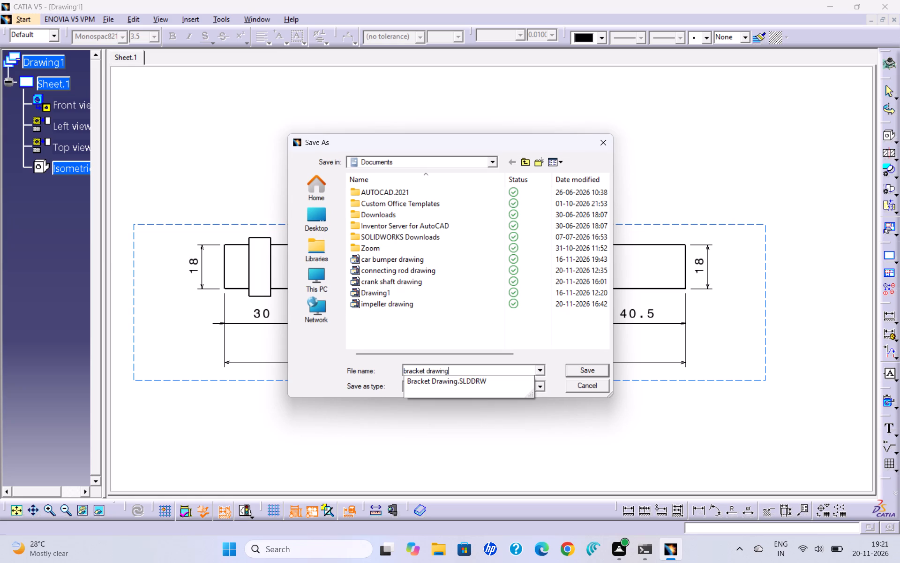
{"action": "key", "text": "Return"}
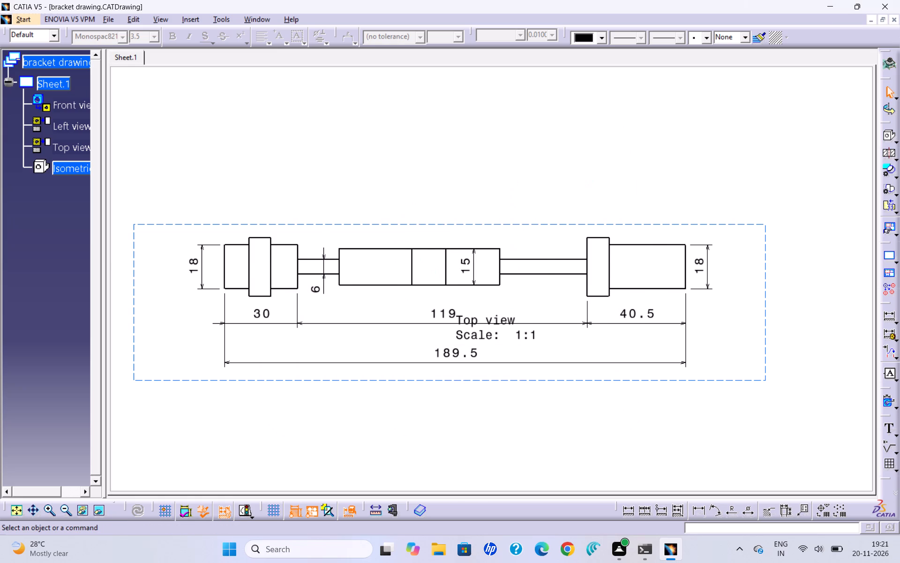
Print the drawing centred on the page with Microsoft Print to PDF, saving the output in Documents as bracket1.pdf.
{"action": "key", "text": "shift+p"}
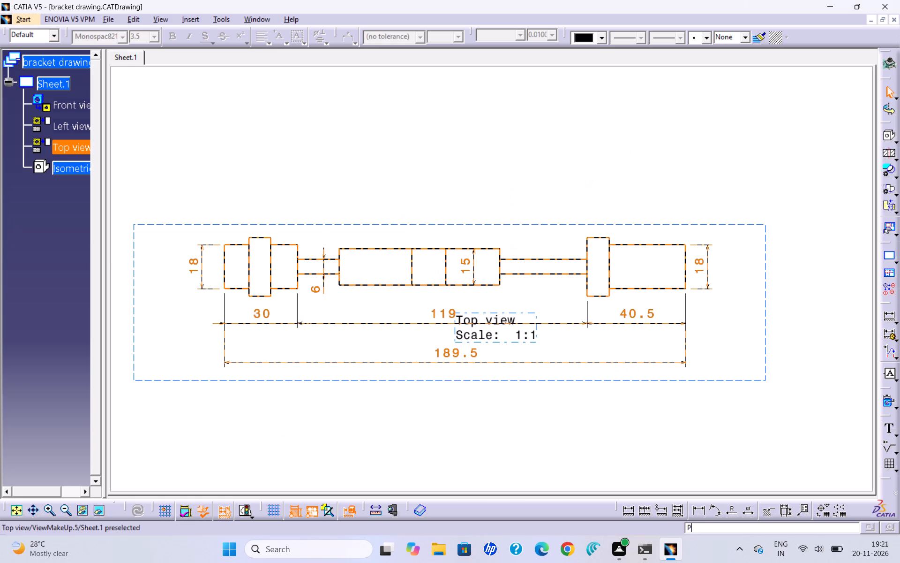
{"action": "key", "text": "ctrl+p"}
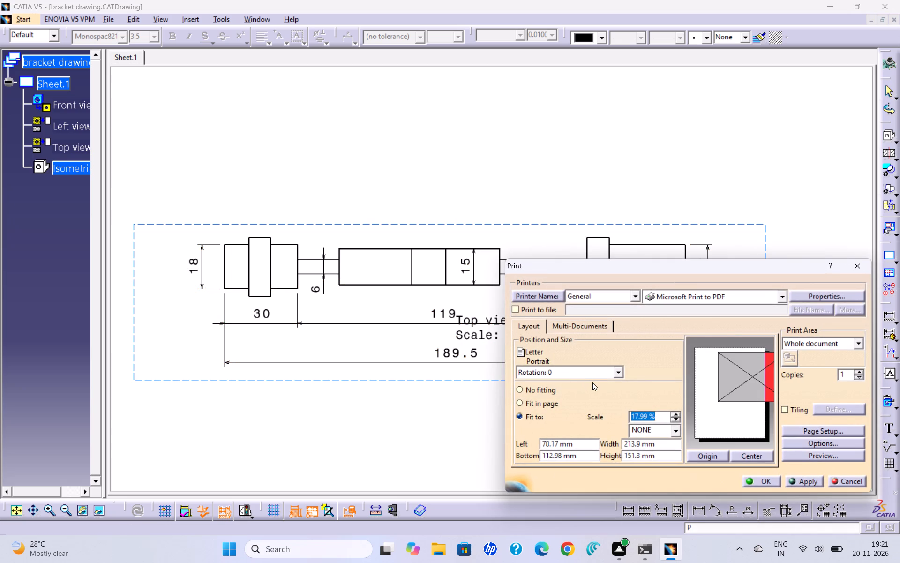
{"action": "left_click", "coordinate": [745, 454]}
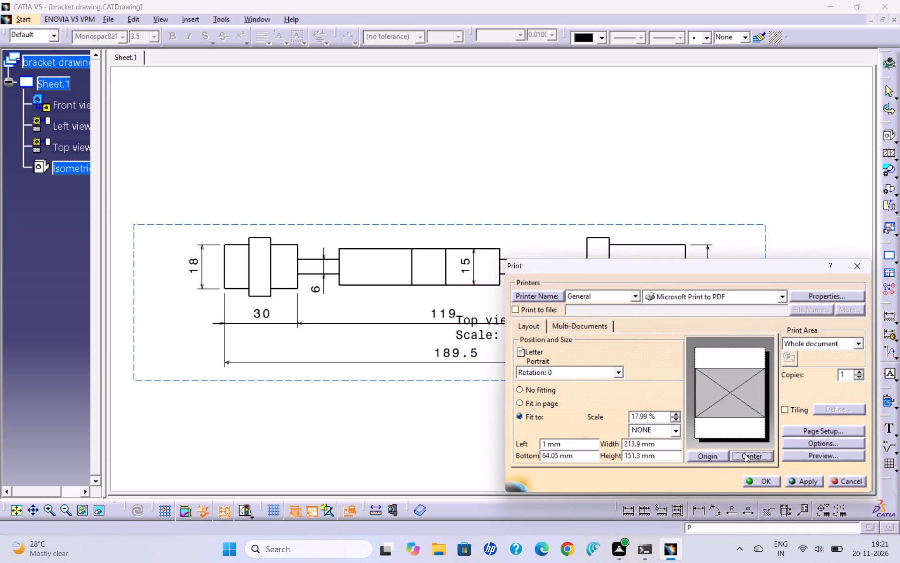
{"action": "left_click", "coordinate": [753, 481]}
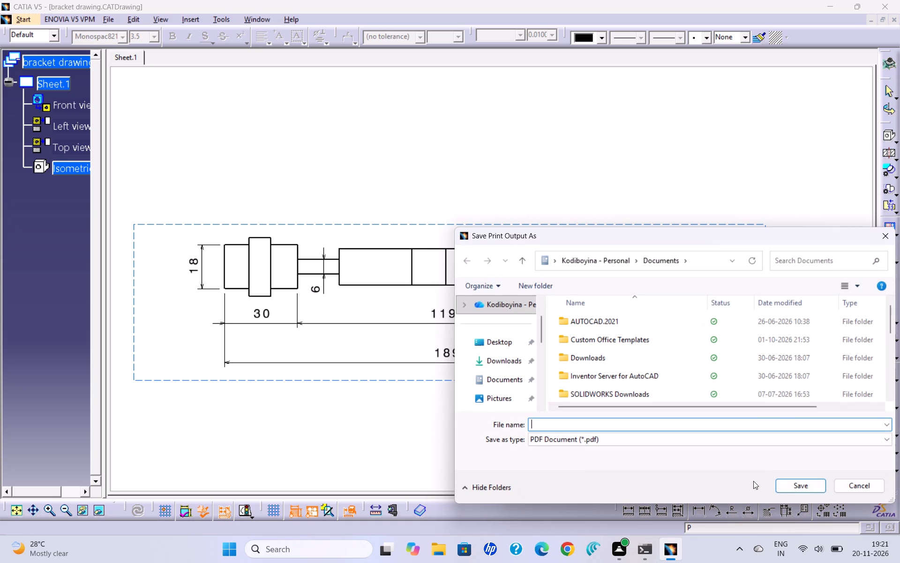
{"action": "type", "text": "bracket1.pdf"}
{"action": "key", "text": "Return"}
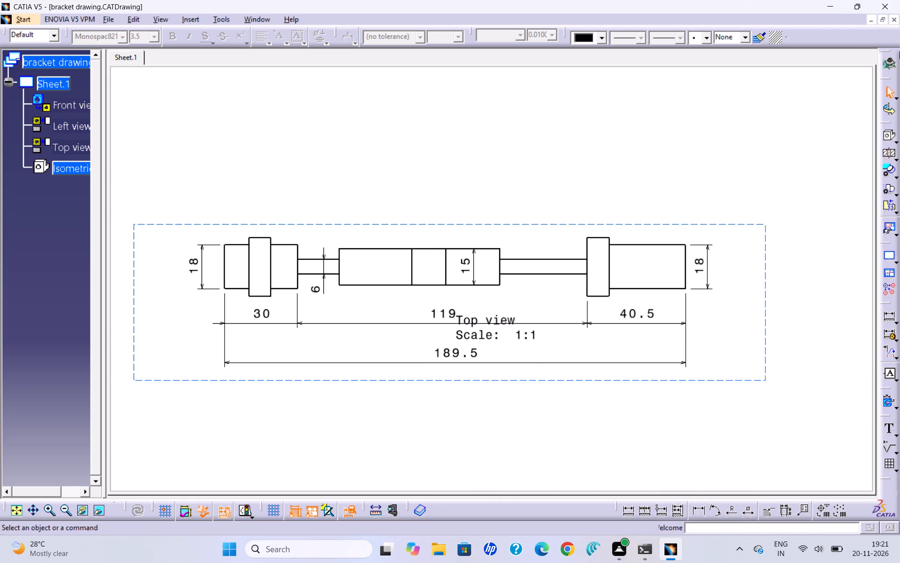
Close the bracket drawing and exit CATIA.
{"action": "left_click", "coordinate": [893, 23]}
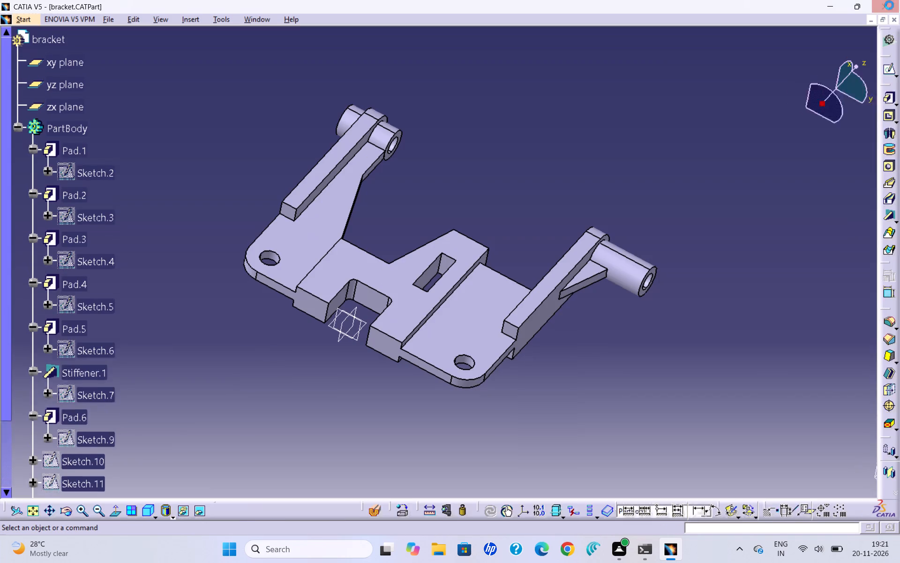
{"action": "left_click", "coordinate": [889, 5]}
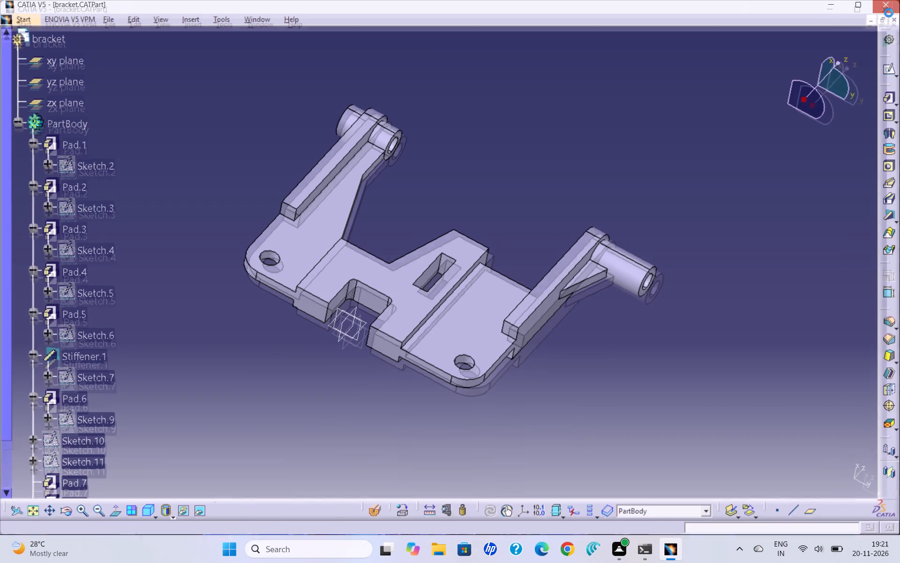